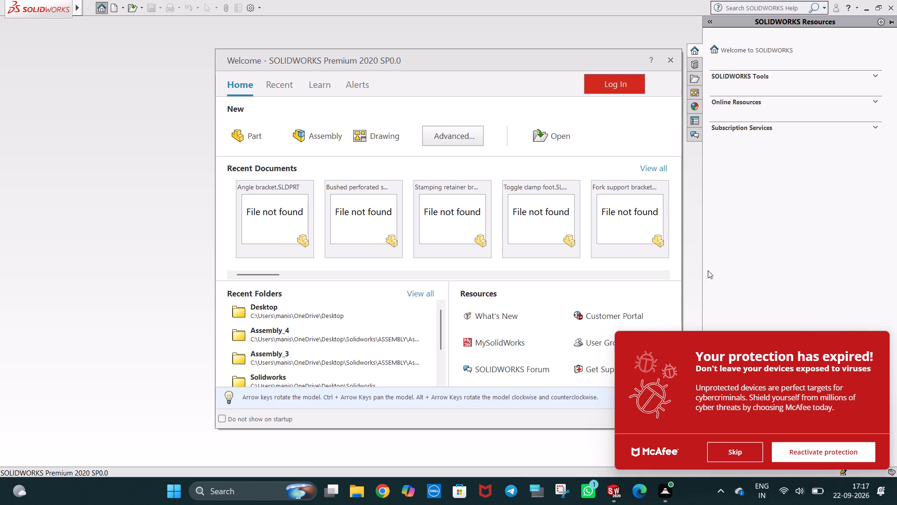
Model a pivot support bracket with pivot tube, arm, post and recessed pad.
Dismiss the antivirus notification and close the welcome window.
click(728, 461)
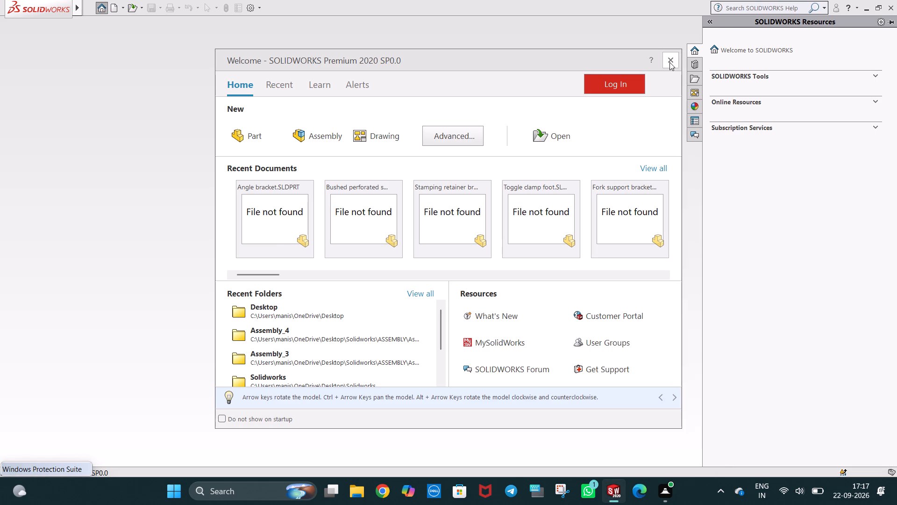
click(669, 62)
click(273, 72)
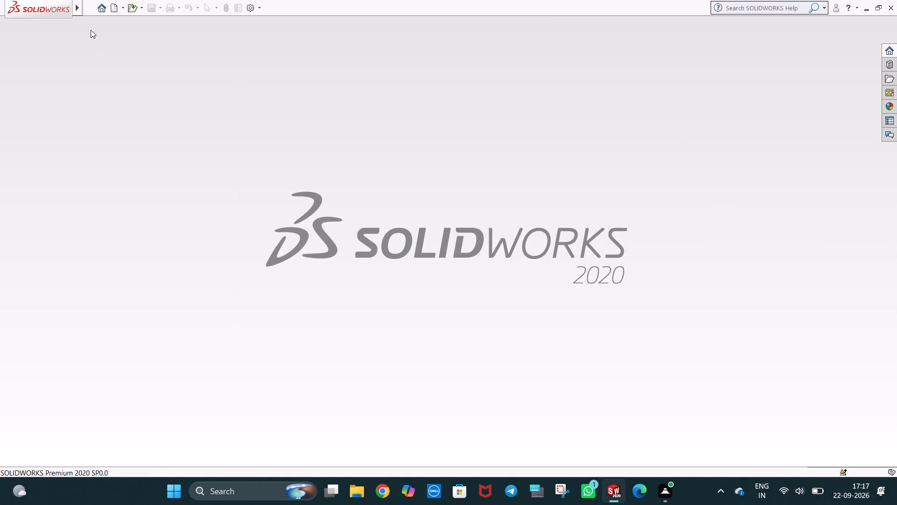
Create a new part document.
click(116, 10)
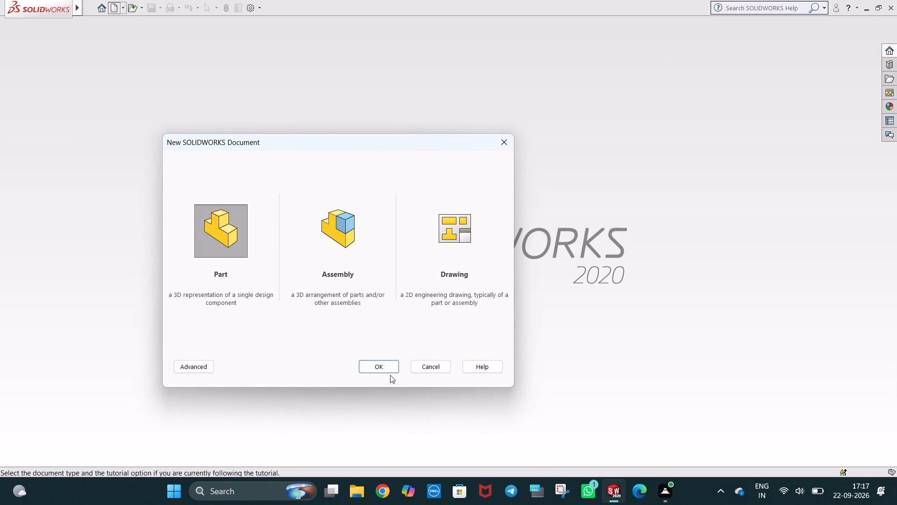
click(388, 370)
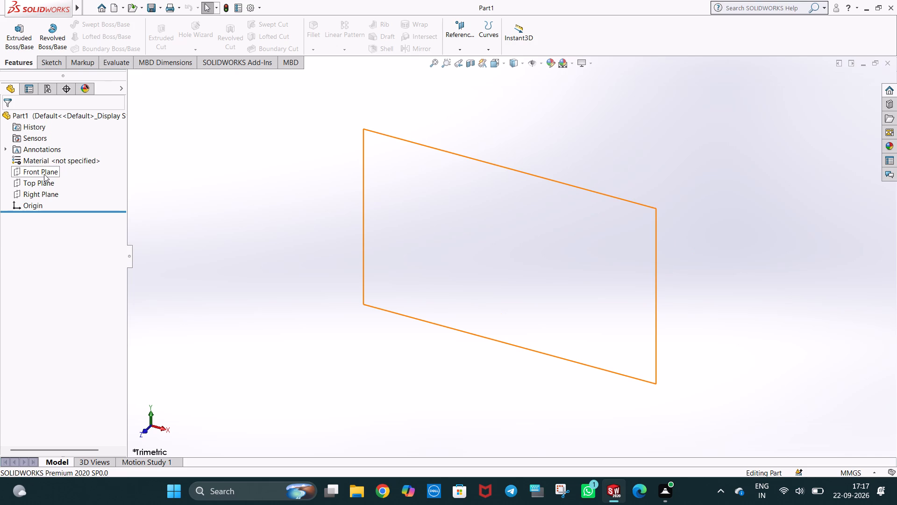
Start a new sketch on the Front Plane.
click(44, 174)
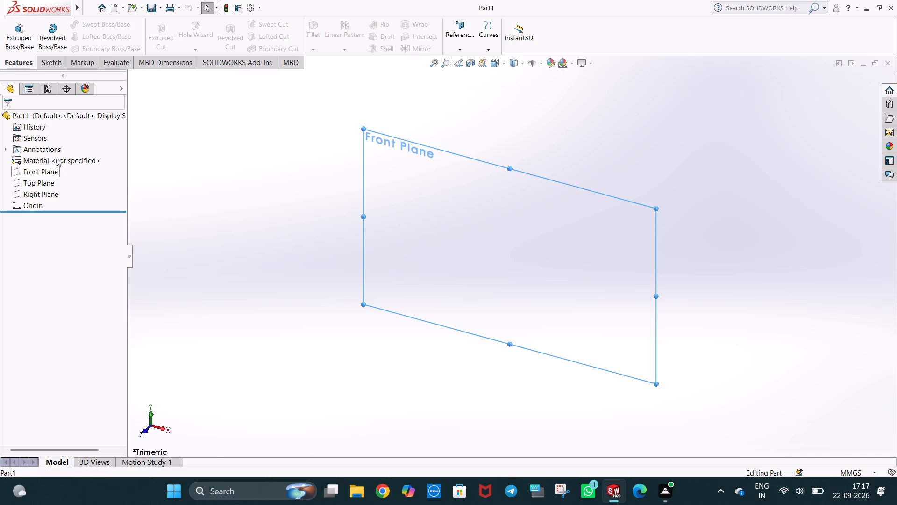
click(51, 174)
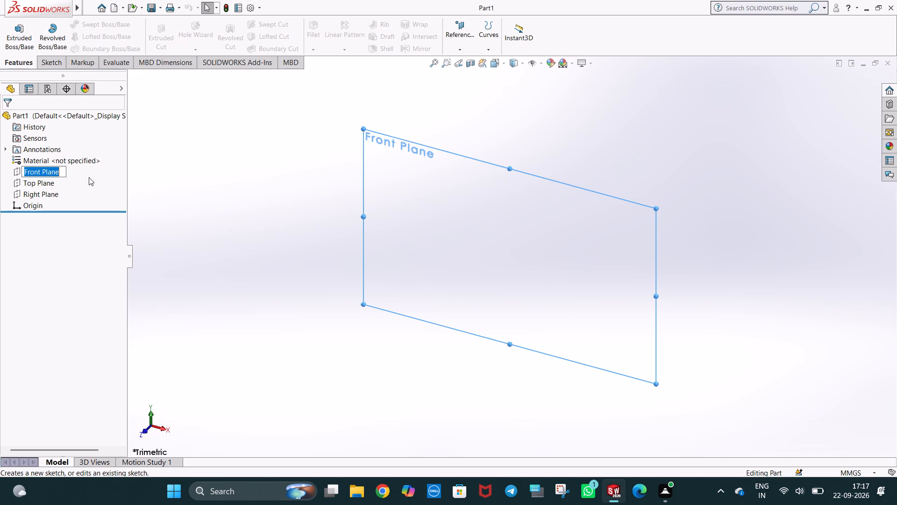
click(89, 177)
click(55, 171)
click(63, 158)
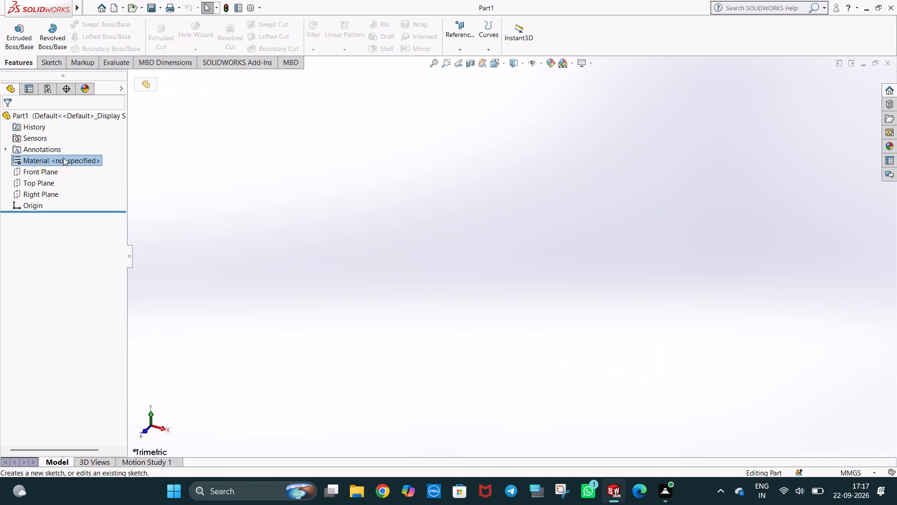
click(60, 171)
click(71, 160)
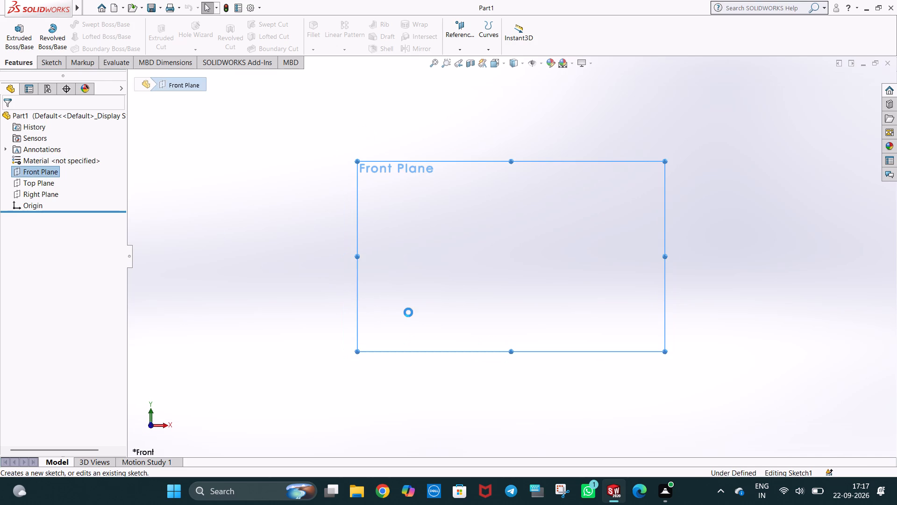
click(687, 89)
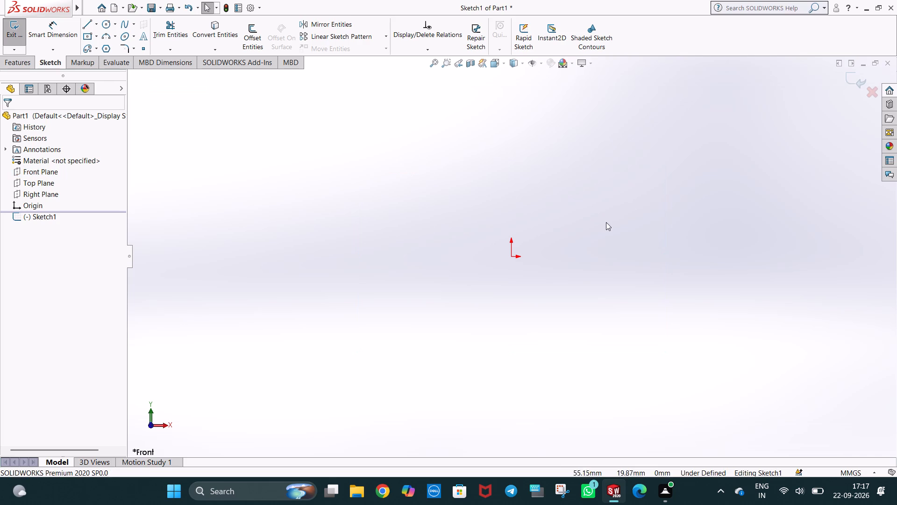
Sketch a circle centred on the origin with a radius of 26.5 mm.
scroll(573, 215, down, 1)
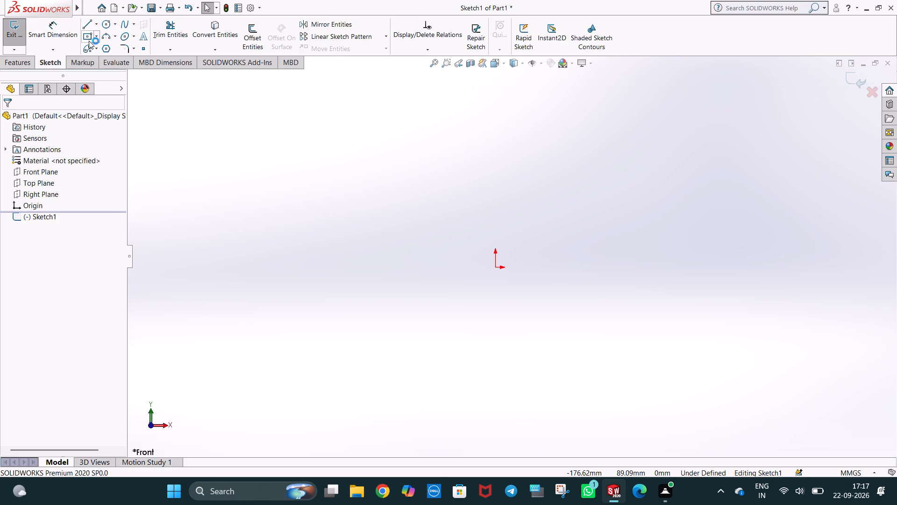
click(108, 26)
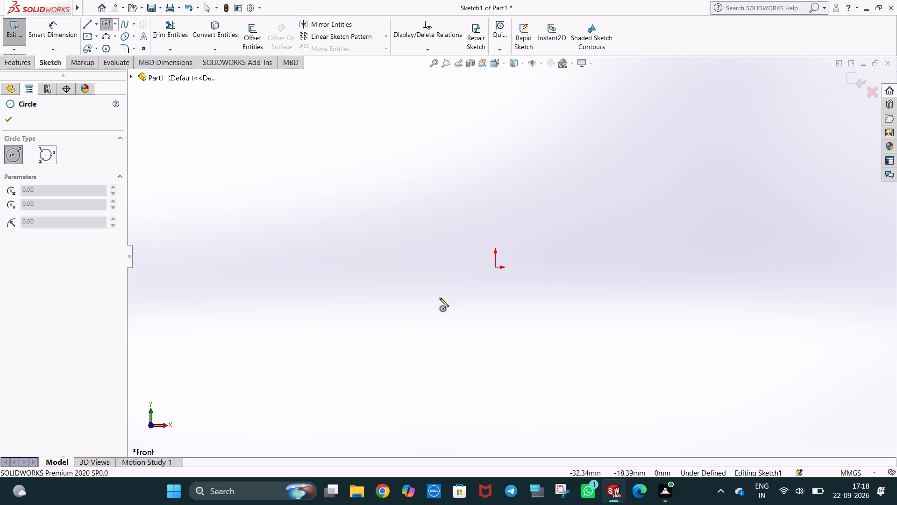
click(495, 267)
click(504, 292)
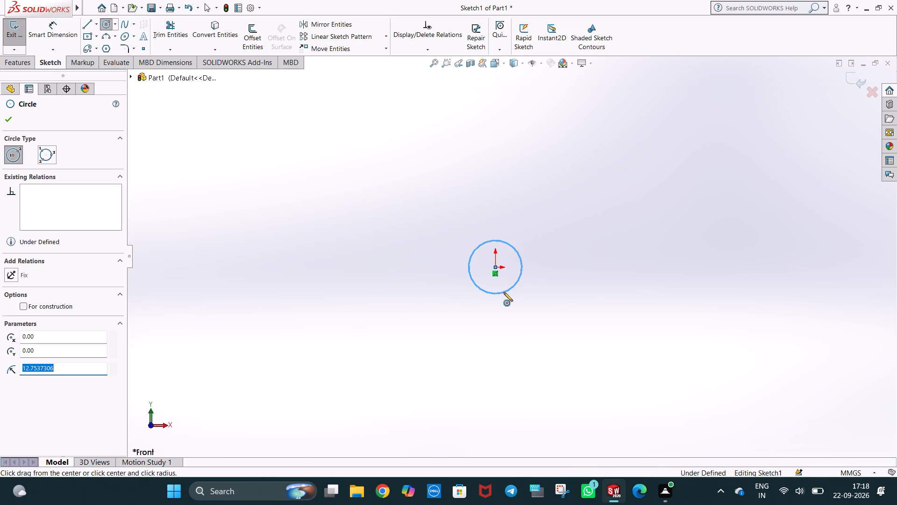
text(26.5)
key(Return)
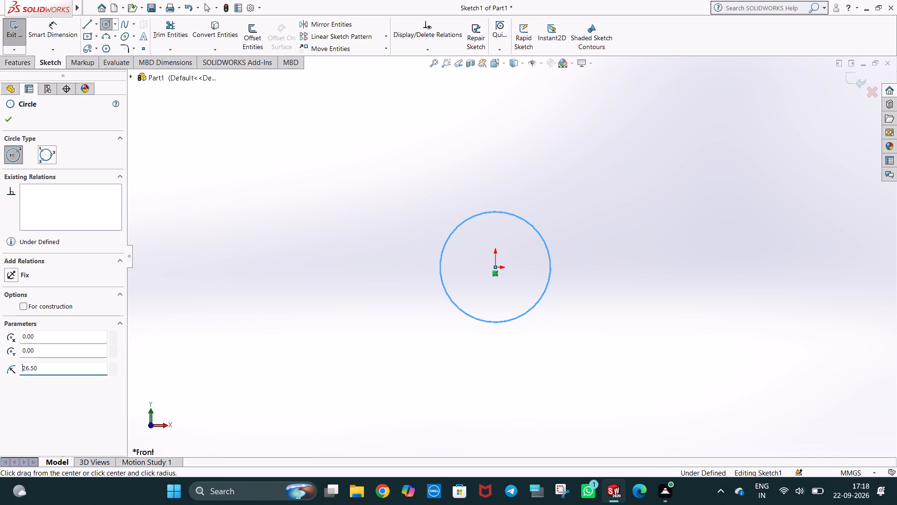
key(Escape)
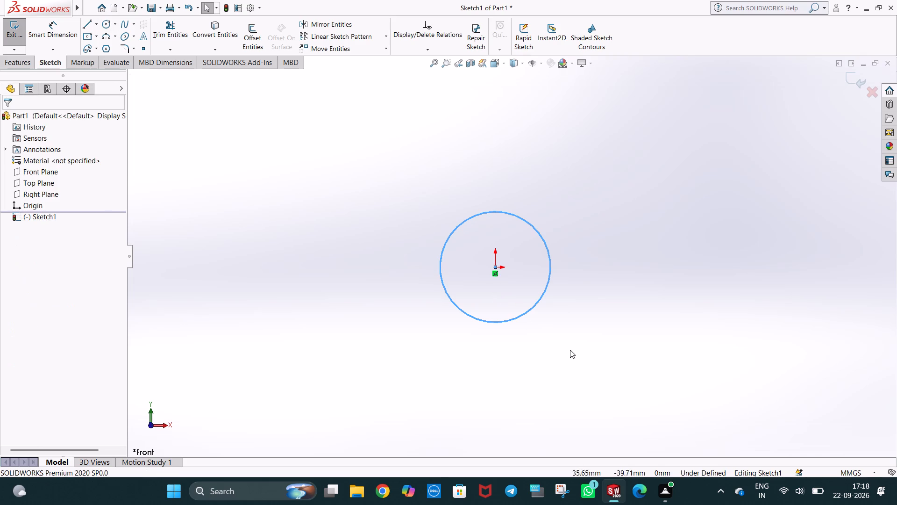
Set the circle's radius to 38.1 mm.
click(570, 350)
click(534, 307)
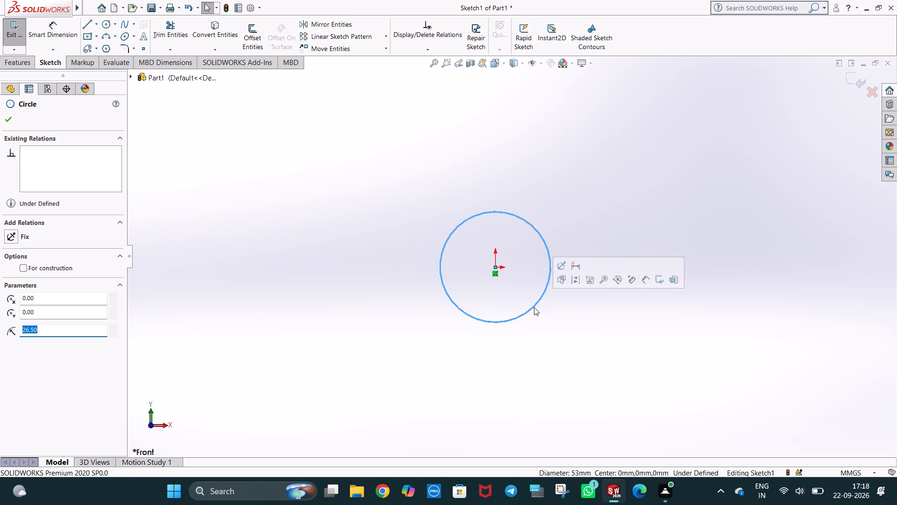
text(38.1)
key(Return)
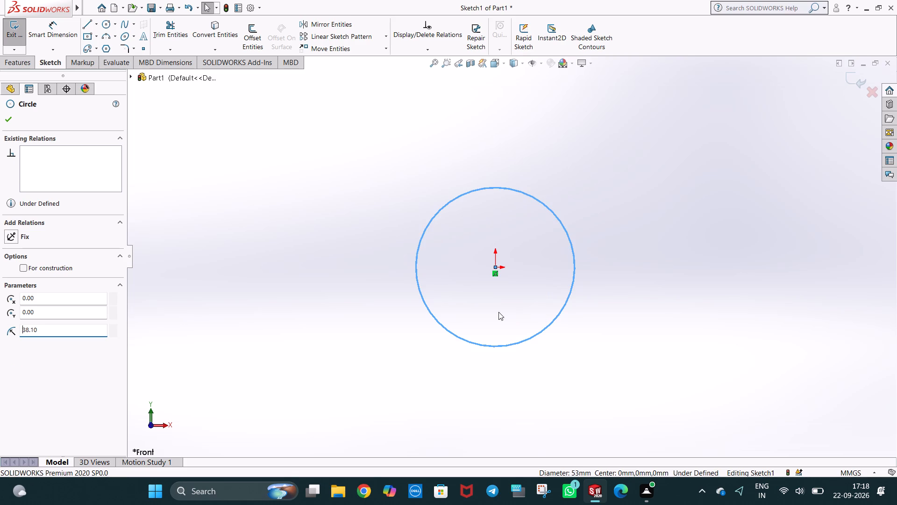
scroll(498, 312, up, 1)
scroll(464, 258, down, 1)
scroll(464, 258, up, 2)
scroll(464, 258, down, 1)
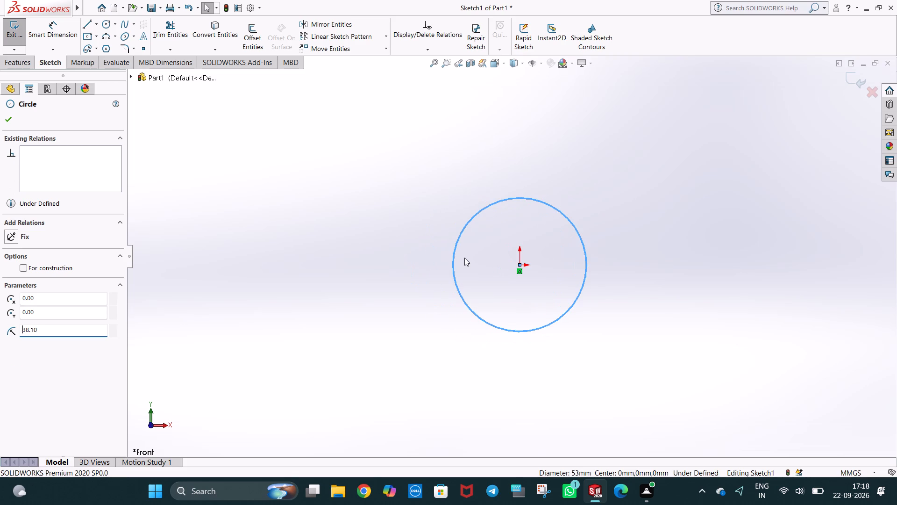
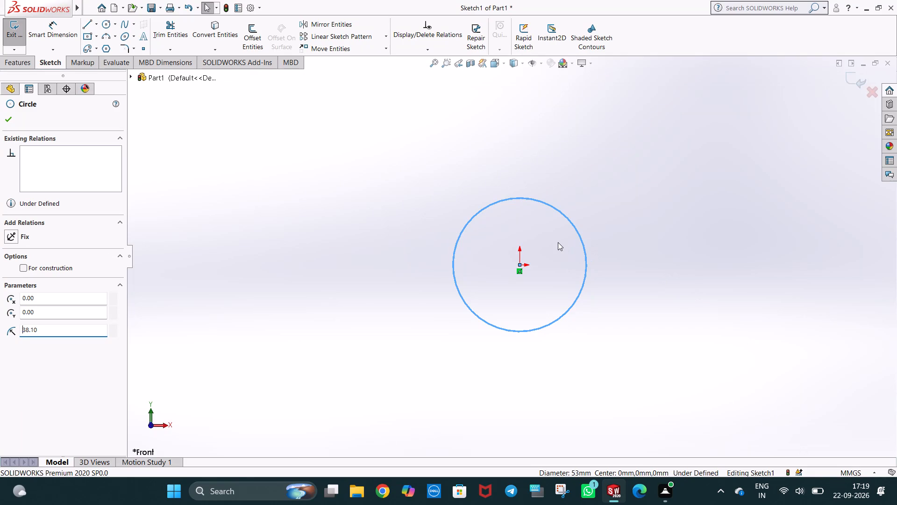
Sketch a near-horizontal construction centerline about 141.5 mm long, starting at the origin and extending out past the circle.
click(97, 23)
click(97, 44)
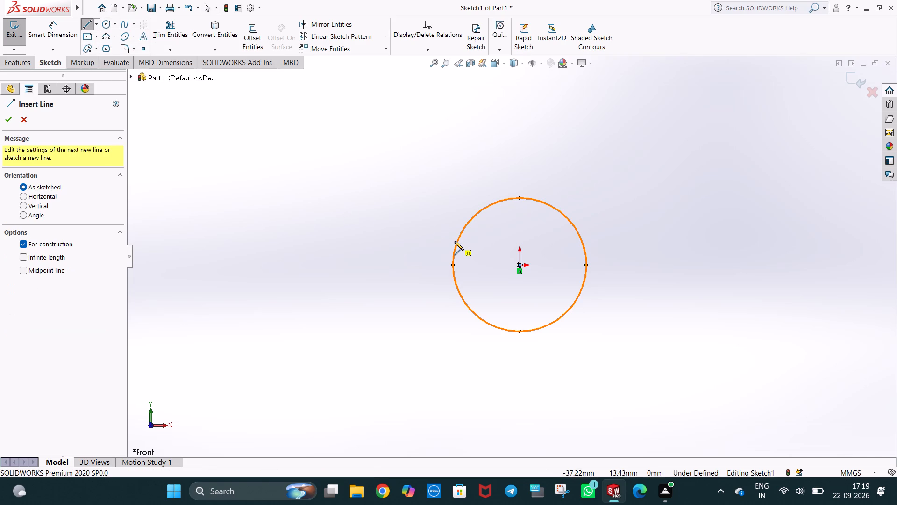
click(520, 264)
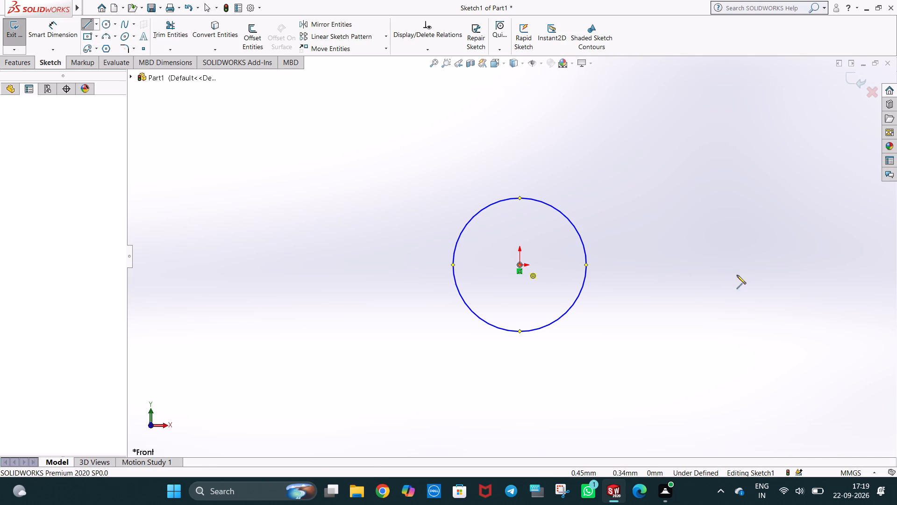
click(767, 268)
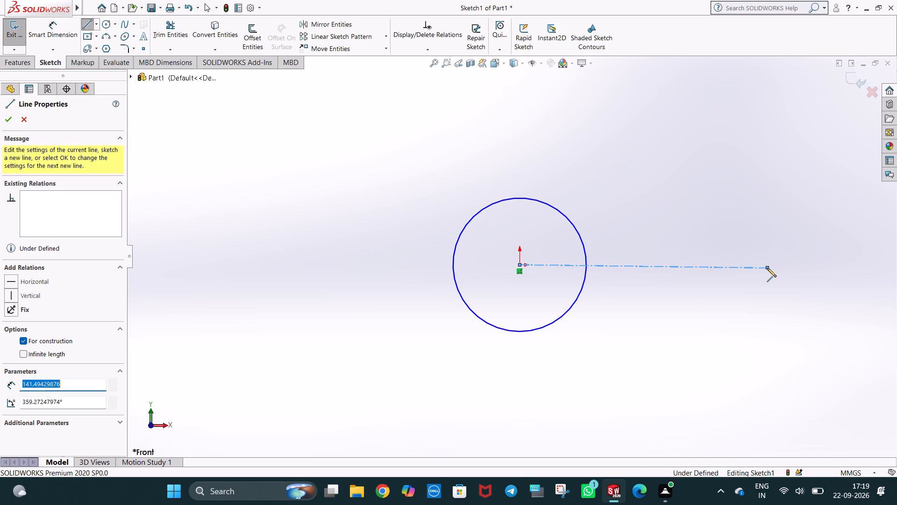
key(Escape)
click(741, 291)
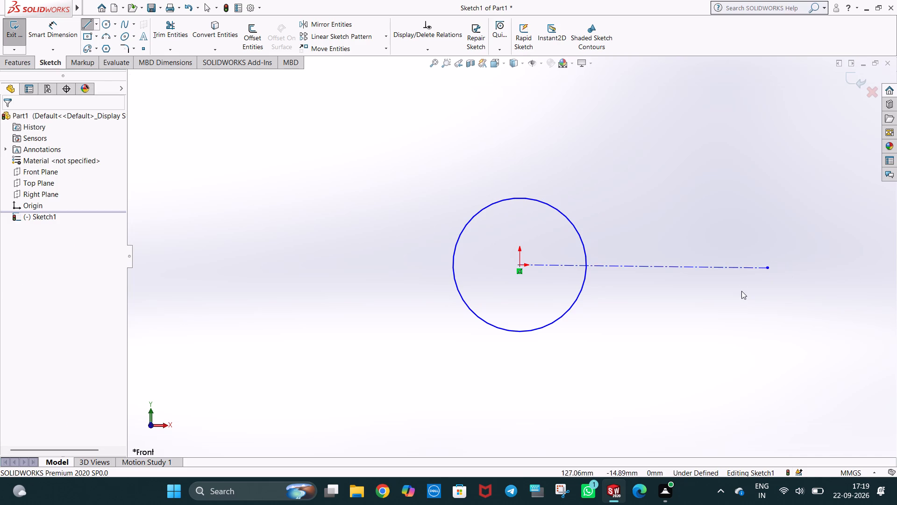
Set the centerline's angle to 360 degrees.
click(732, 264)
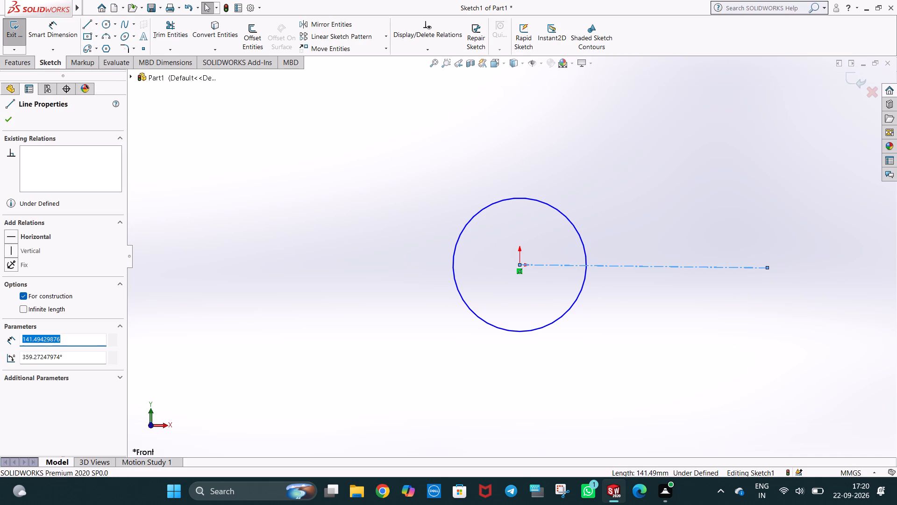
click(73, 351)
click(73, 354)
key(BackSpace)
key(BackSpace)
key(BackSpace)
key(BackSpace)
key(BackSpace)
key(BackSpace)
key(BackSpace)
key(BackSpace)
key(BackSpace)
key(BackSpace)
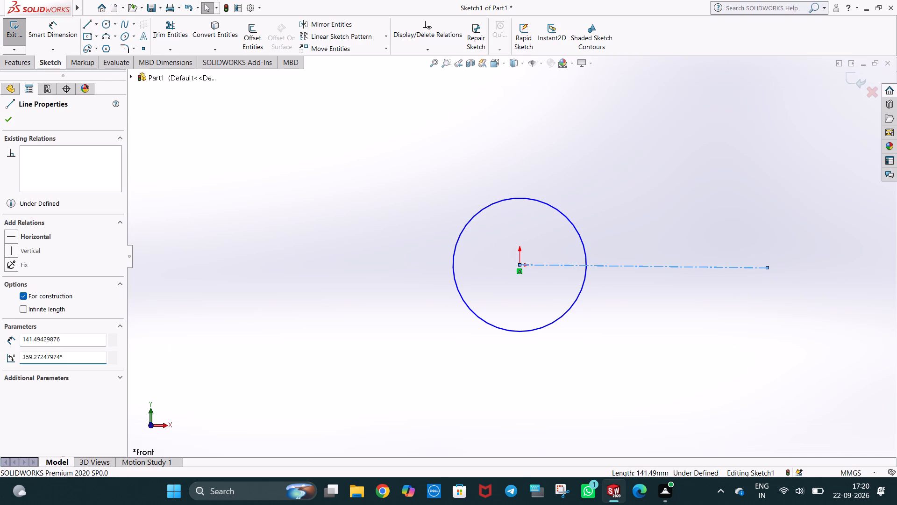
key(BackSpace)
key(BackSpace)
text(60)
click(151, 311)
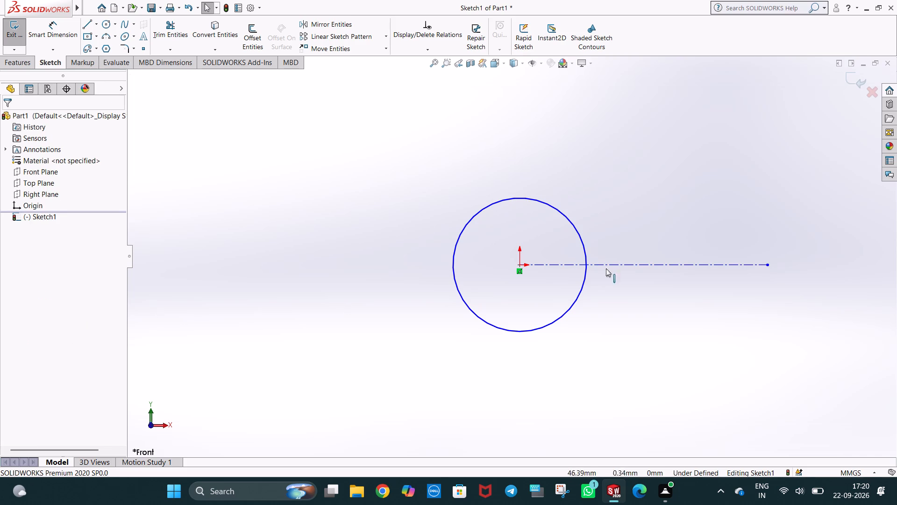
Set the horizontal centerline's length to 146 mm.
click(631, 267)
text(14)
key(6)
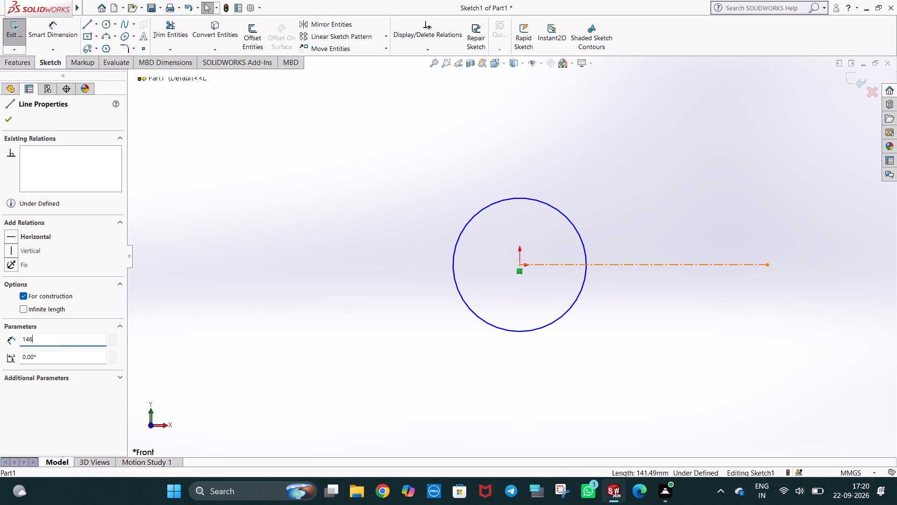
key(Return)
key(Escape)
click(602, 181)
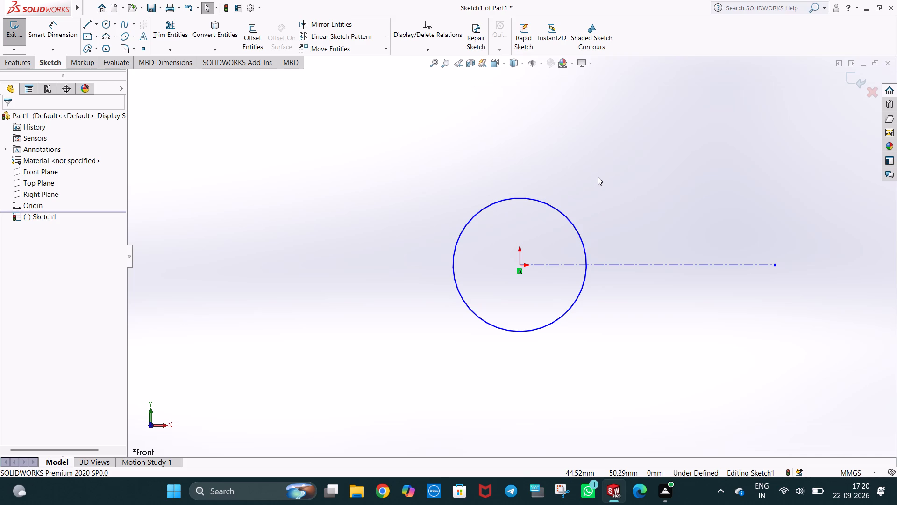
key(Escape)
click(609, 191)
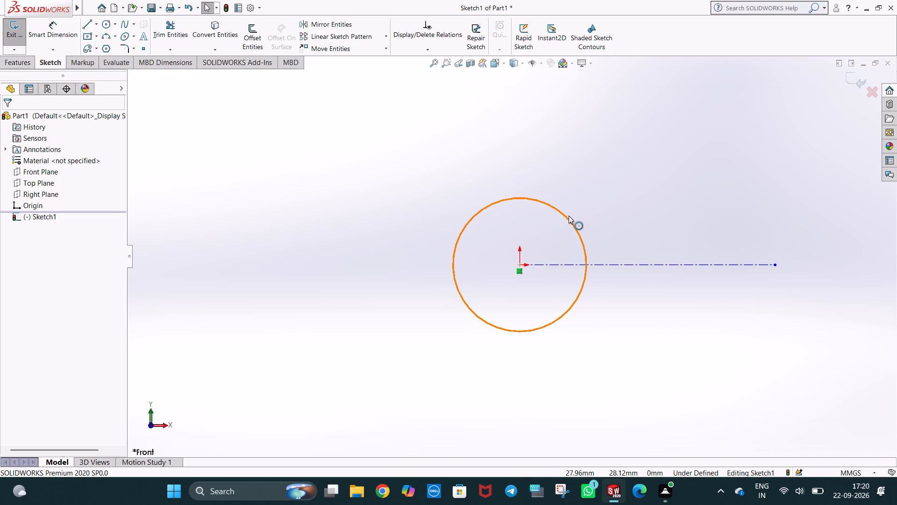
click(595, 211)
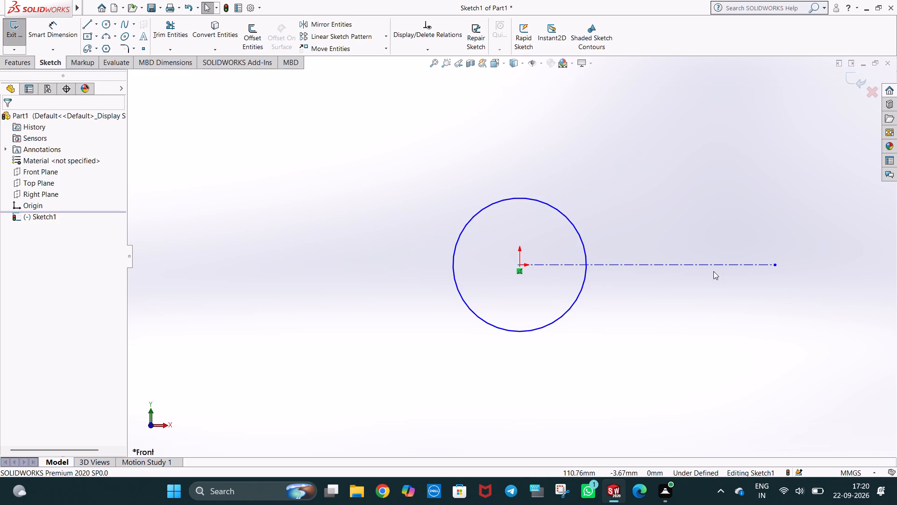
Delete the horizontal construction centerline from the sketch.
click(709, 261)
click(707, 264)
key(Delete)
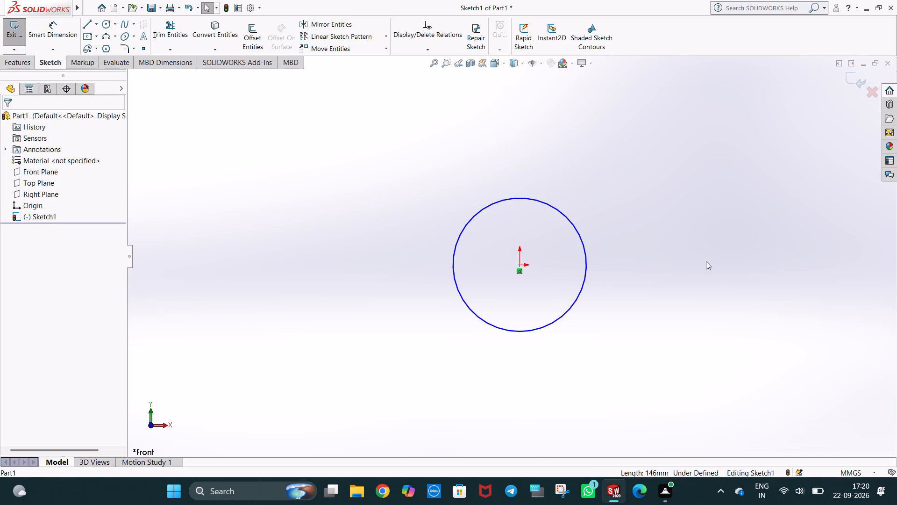
Set the radius of the circle centred on the origin to 26.5 mm.
click(626, 164)
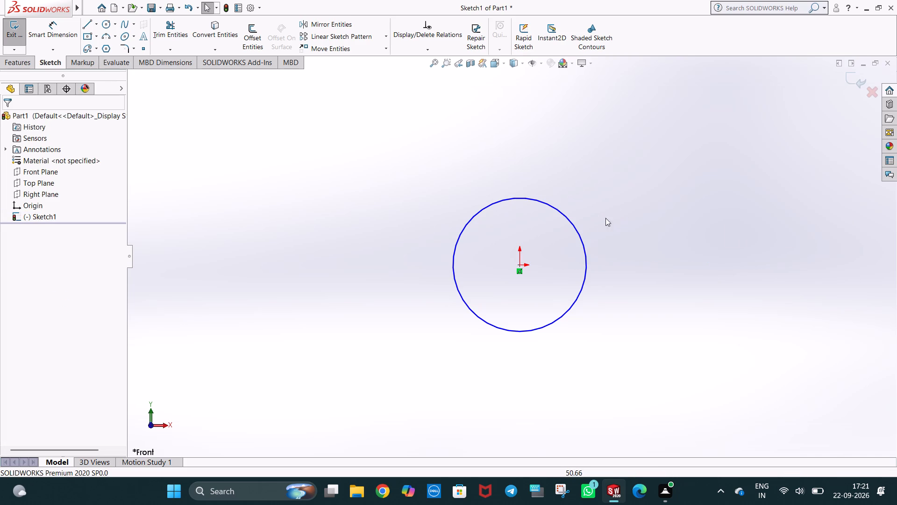
click(581, 231)
click(579, 233)
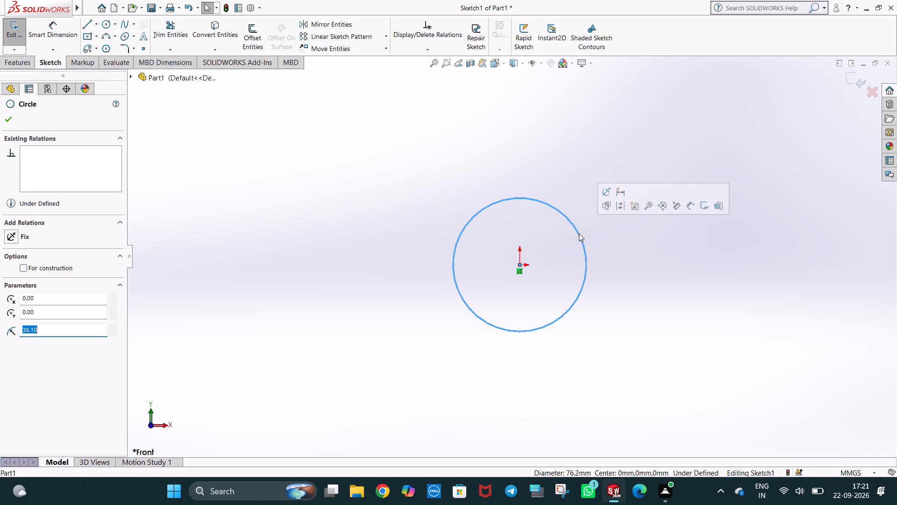
text(26.5)
key(Return)
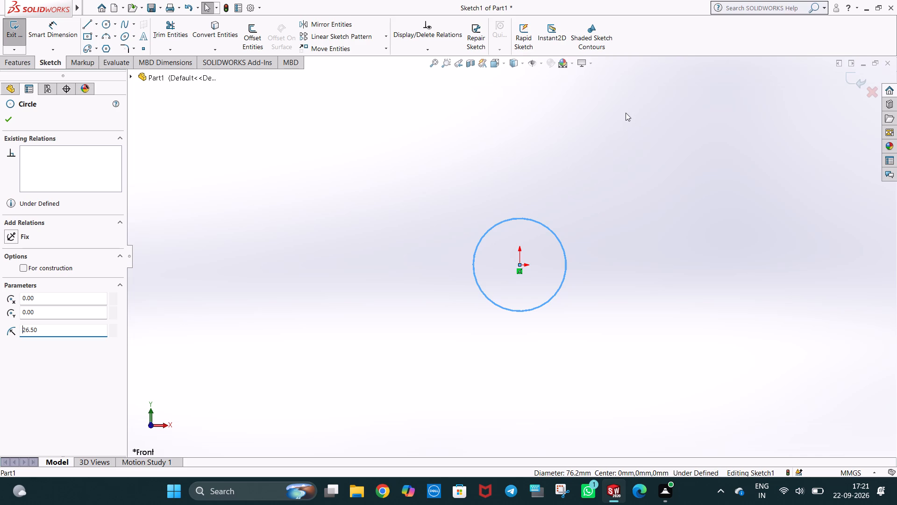
Sketch a second, inner circle centred on the origin with a radius of 16.75 mm.
click(102, 26)
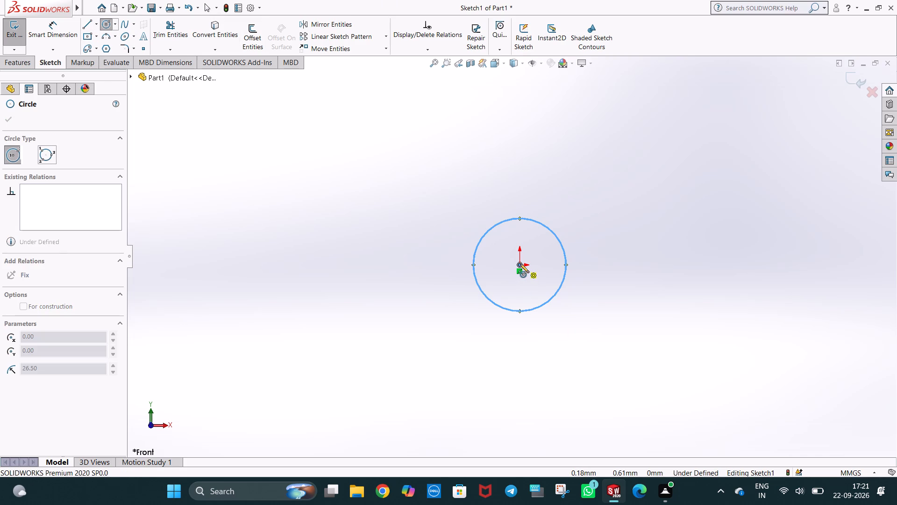
click(520, 265)
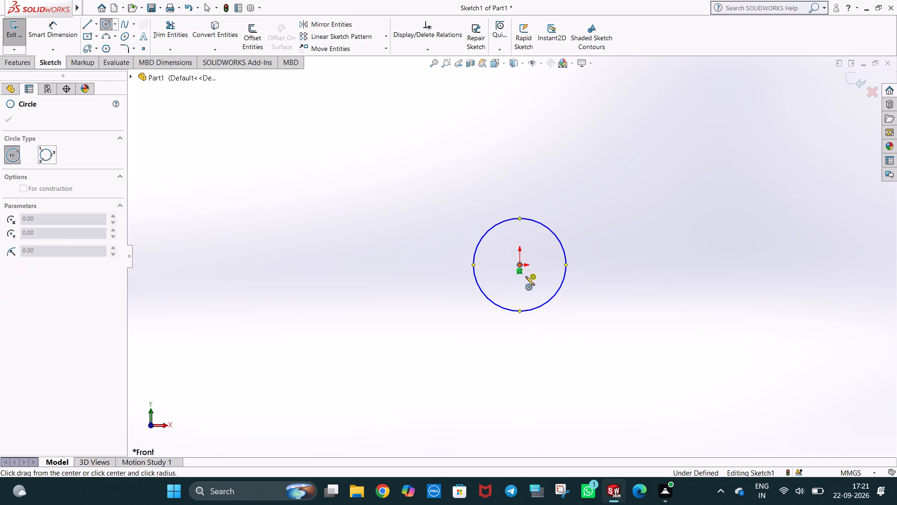
click(534, 292)
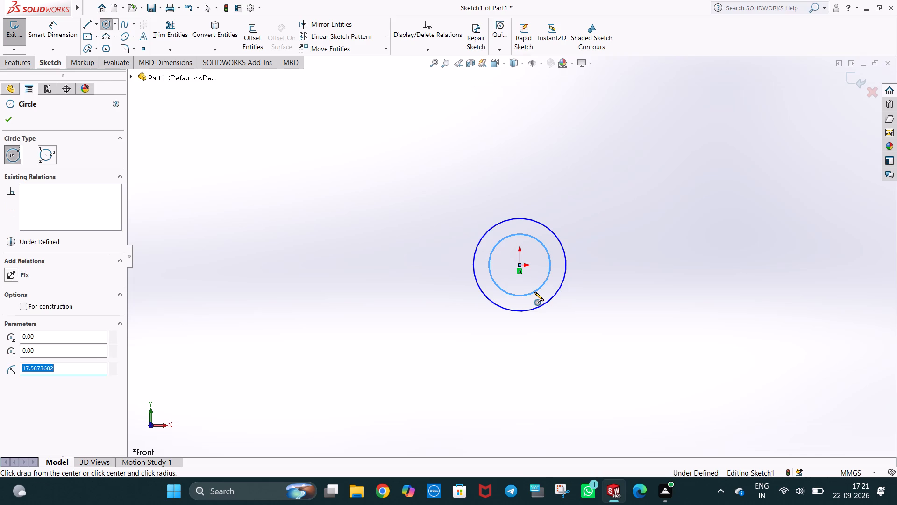
text(16.75)
key(Return)
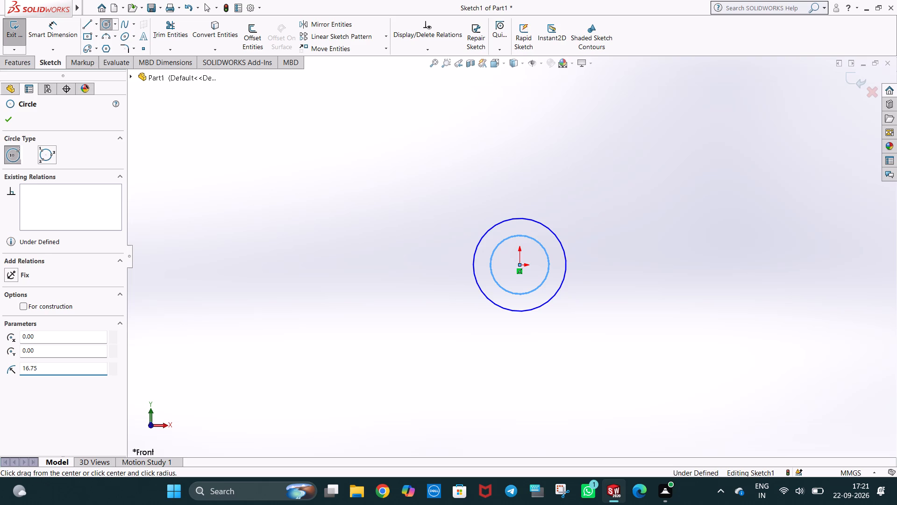
key(Escape)
key(Escape)
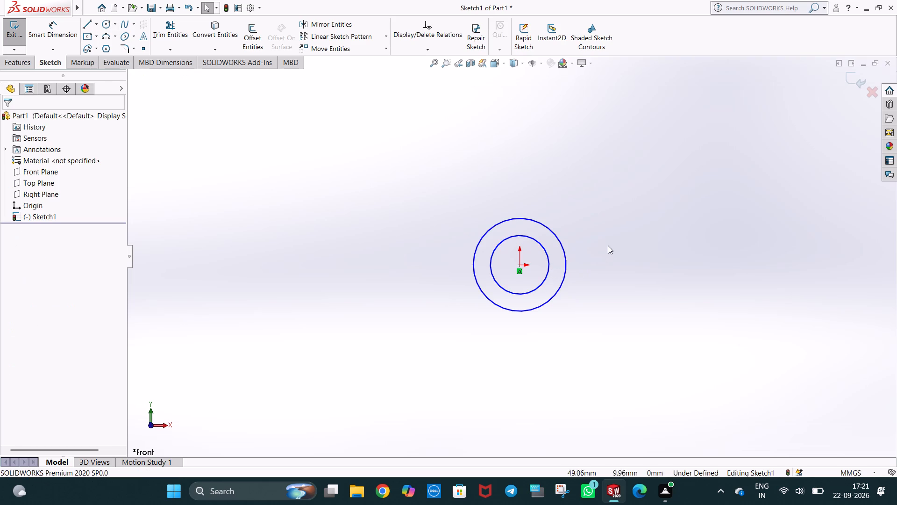
click(608, 245)
Add a Smart Dimension to the outer circle's diameter, placed beside the circle and keeping its current size.
click(42, 33)
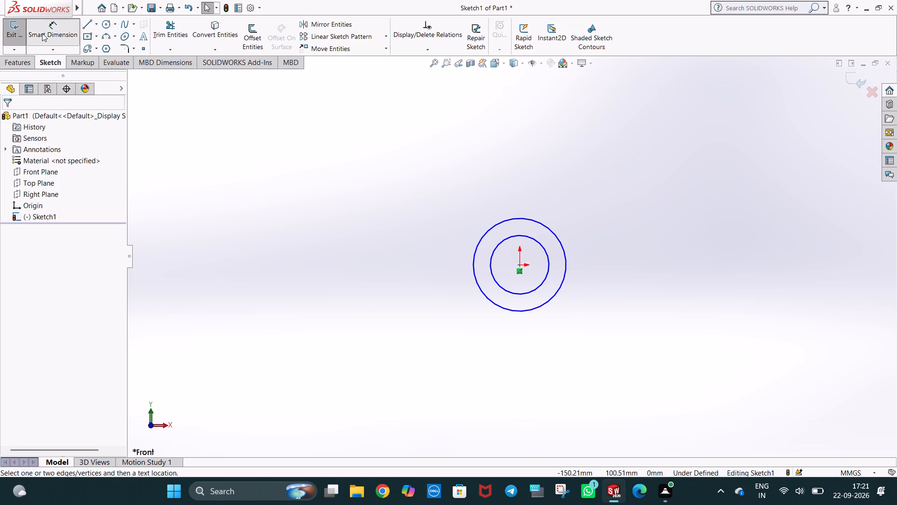
click(547, 228)
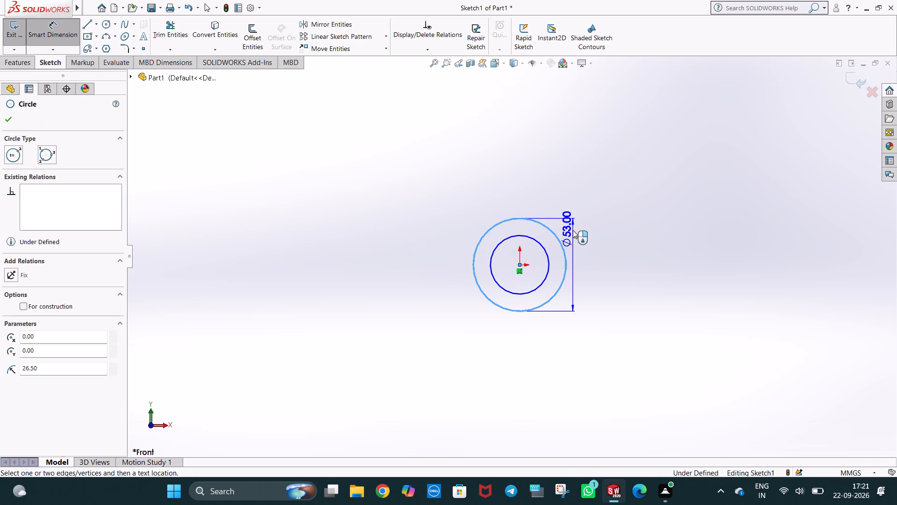
click(592, 264)
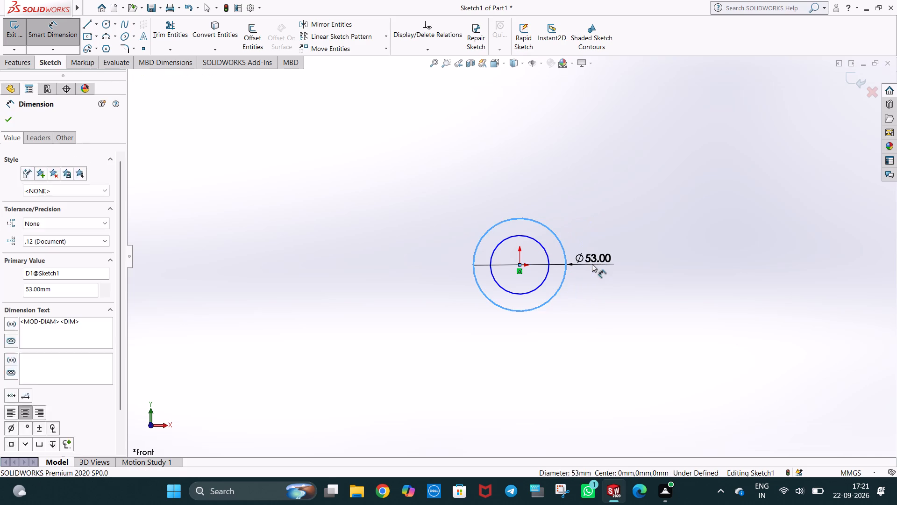
click(549, 248)
click(441, 181)
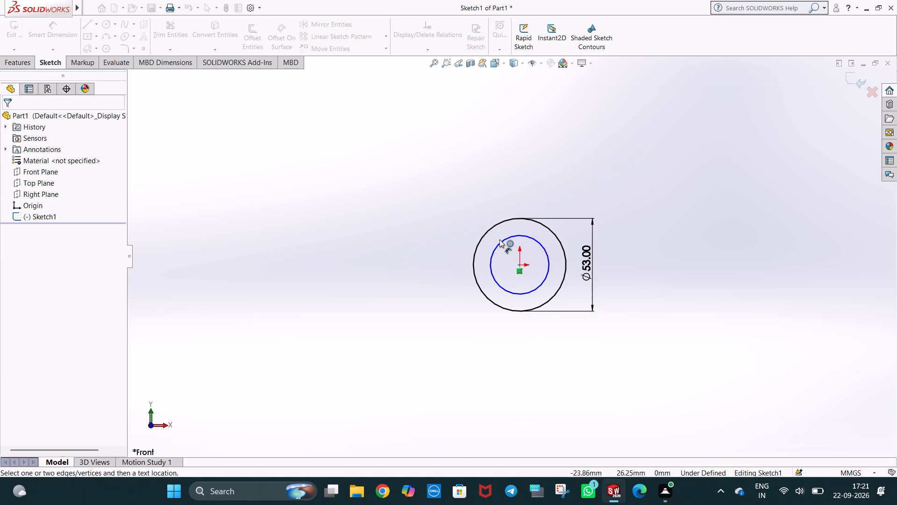
Add a diameter dimension to the inner circle on the side opposite the outer circle's dimension, accepting its current size.
click(502, 241)
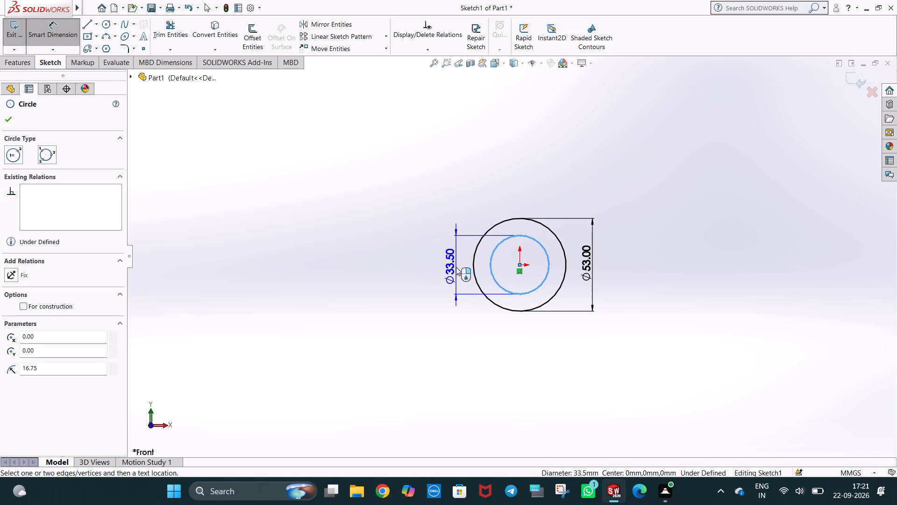
click(456, 267)
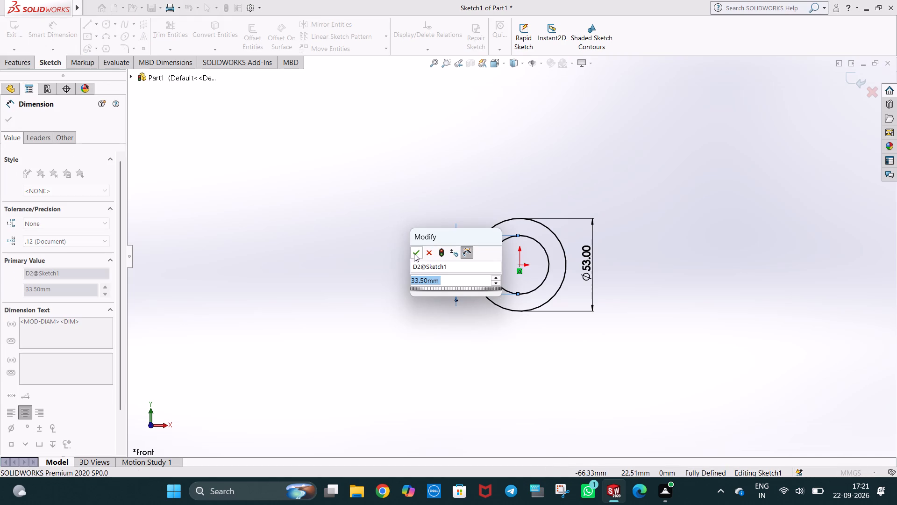
click(414, 253)
click(589, 218)
scroll(590, 218, up, 1)
click(623, 242)
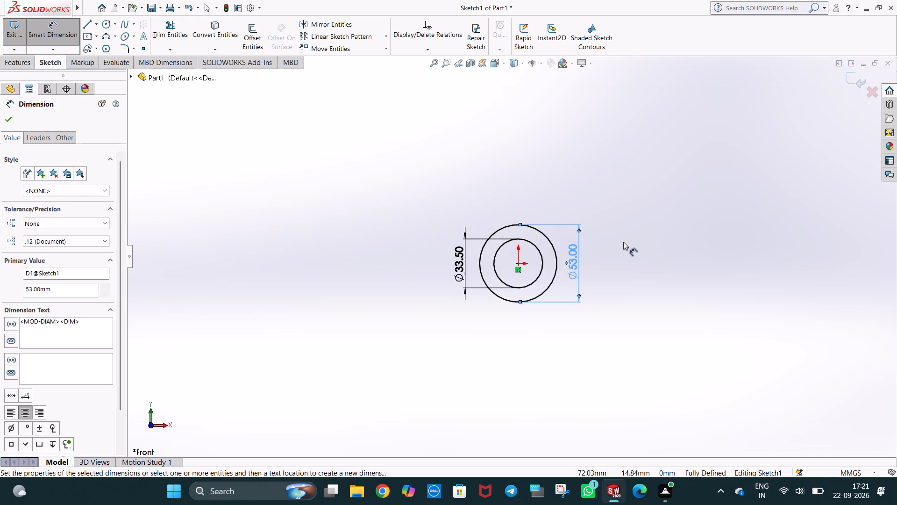
Start a Boss-Extrude of the ring profile using the Mid Plane end condition.
click(26, 60)
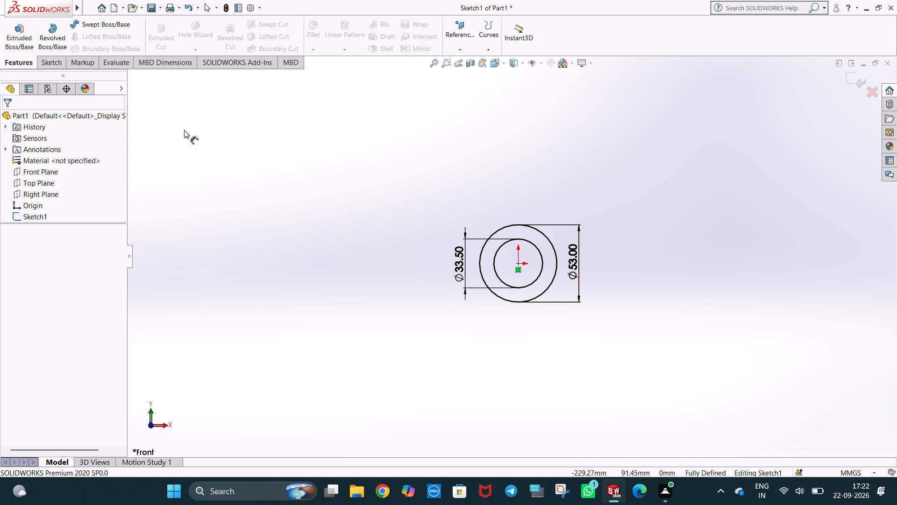
click(20, 46)
scroll(230, 249, up, 2)
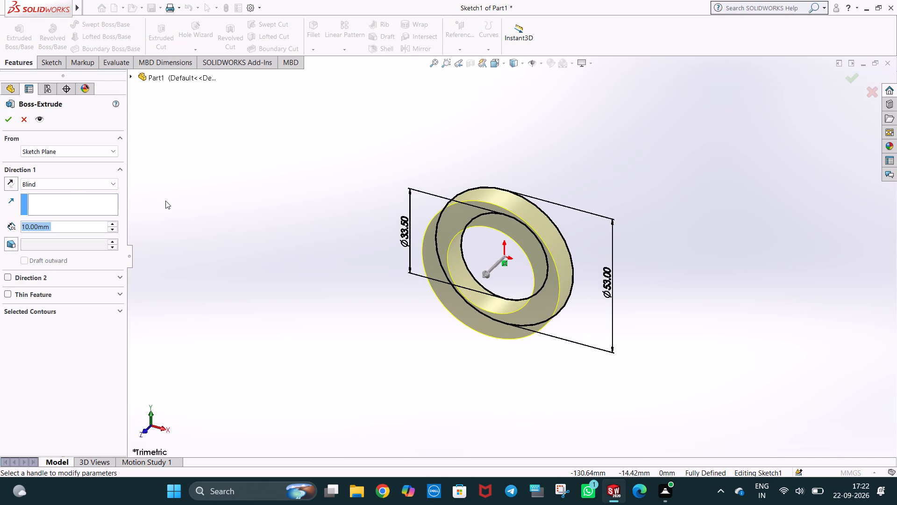
click(43, 184)
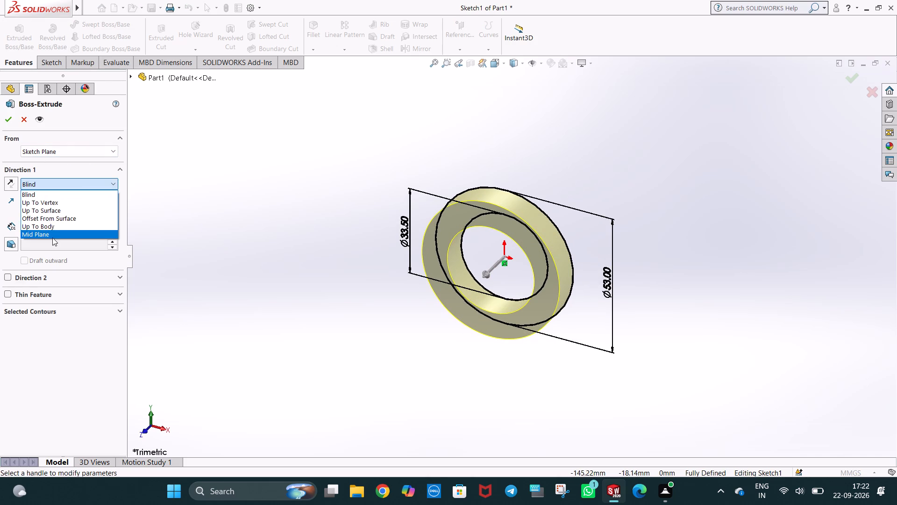
click(52, 238)
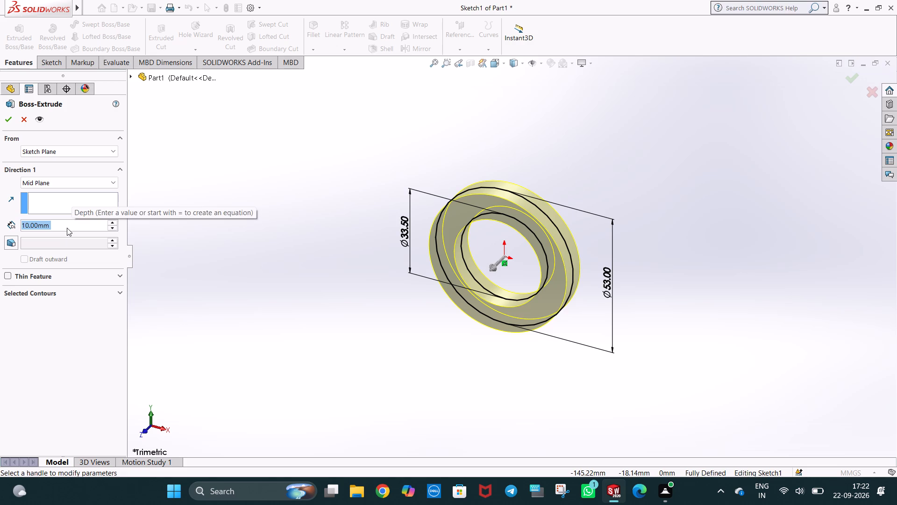
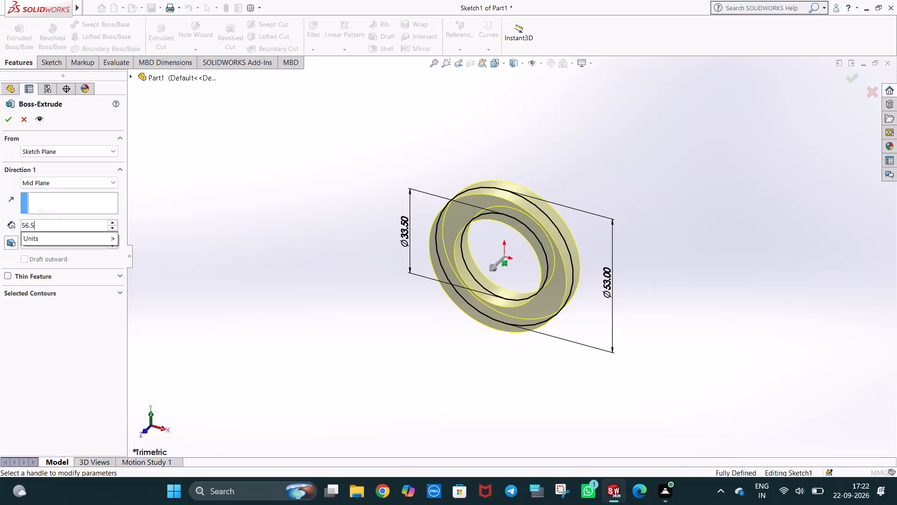
Complete the mid-plane extrusion of the ring profile with a depth of 56.5 mm.
key(Return)
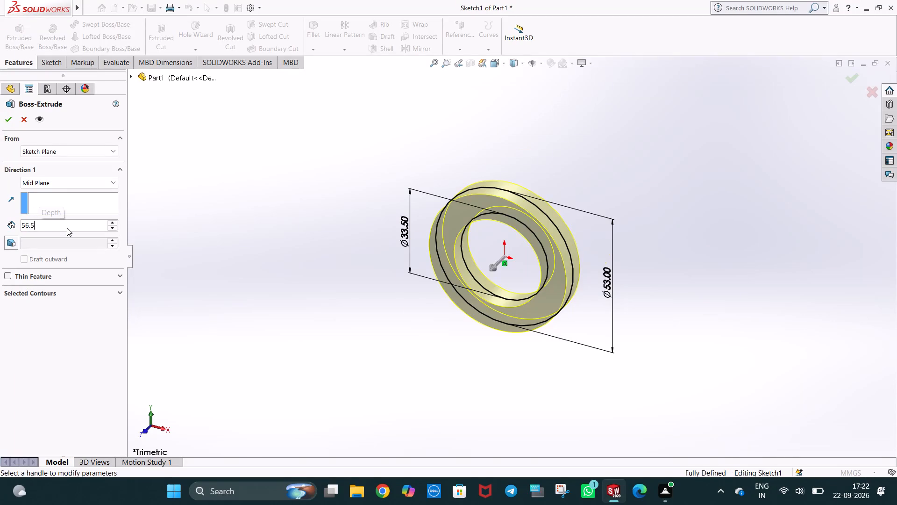
click(3, 116)
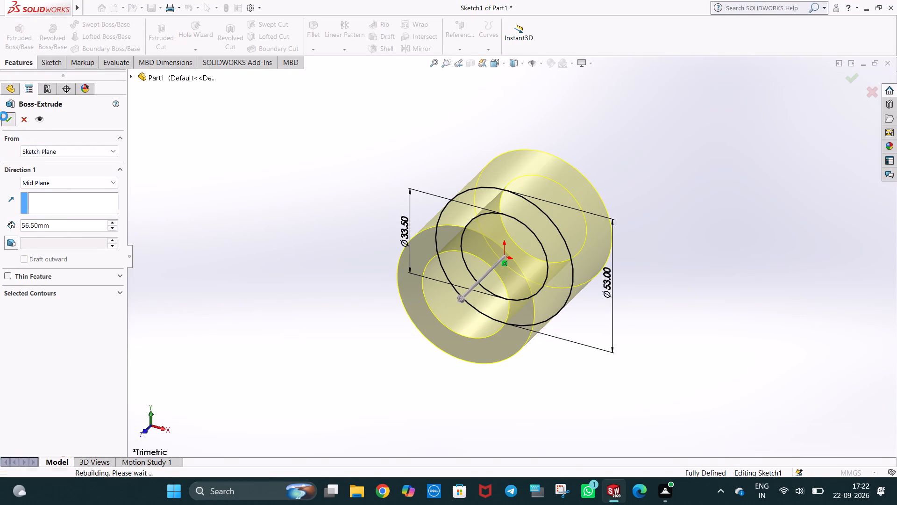
click(194, 203)
middle_drag(297, 247, 310, 238)
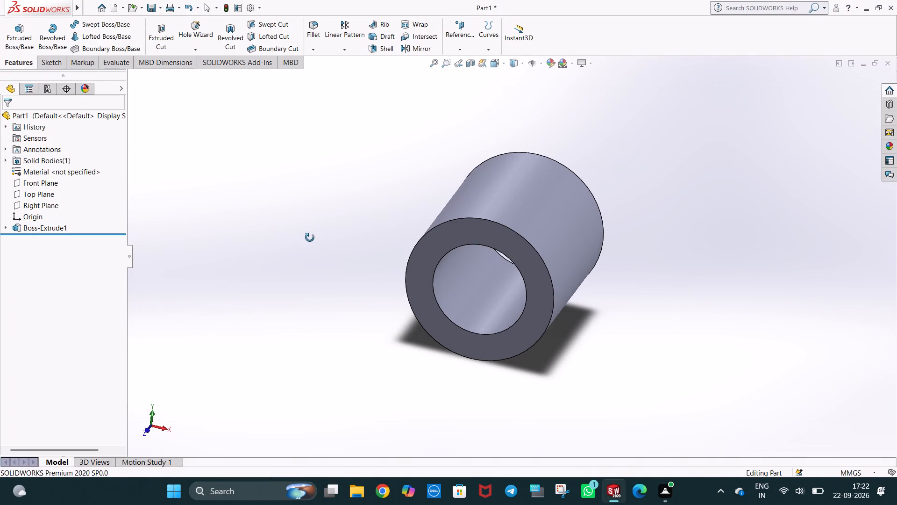
middle_drag(310, 238, 309, 235)
Start a new sketch on the Top Plane, viewed from the top.
key(ctrl+1)
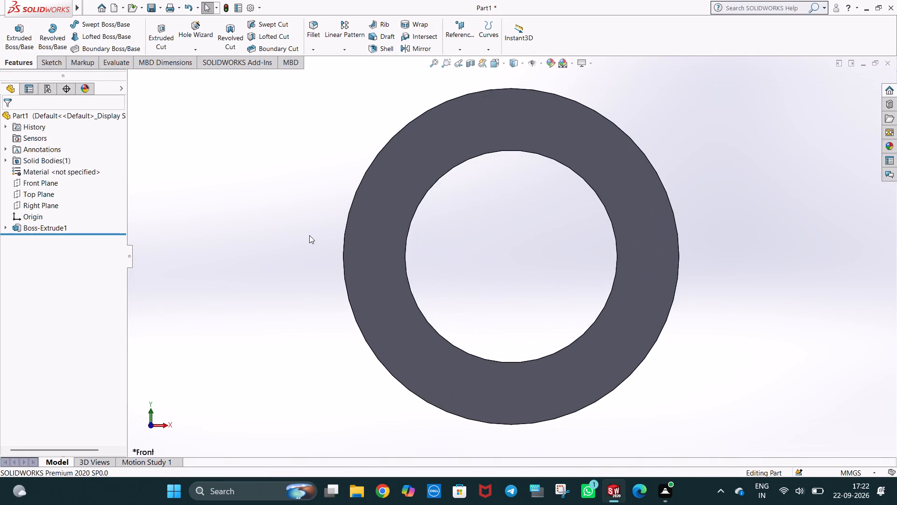
scroll(321, 244, up, 2)
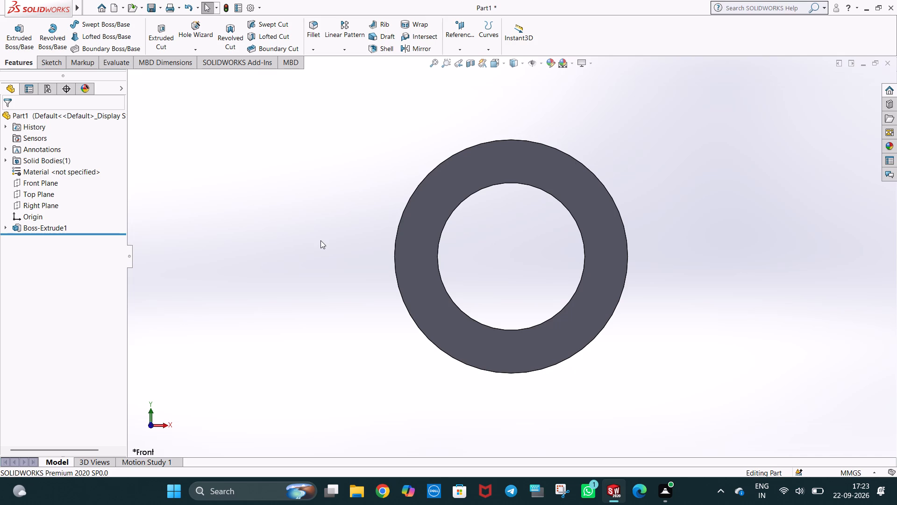
scroll(481, 317, up, 2)
scroll(655, 282, down, 1)
scroll(655, 282, up, 2)
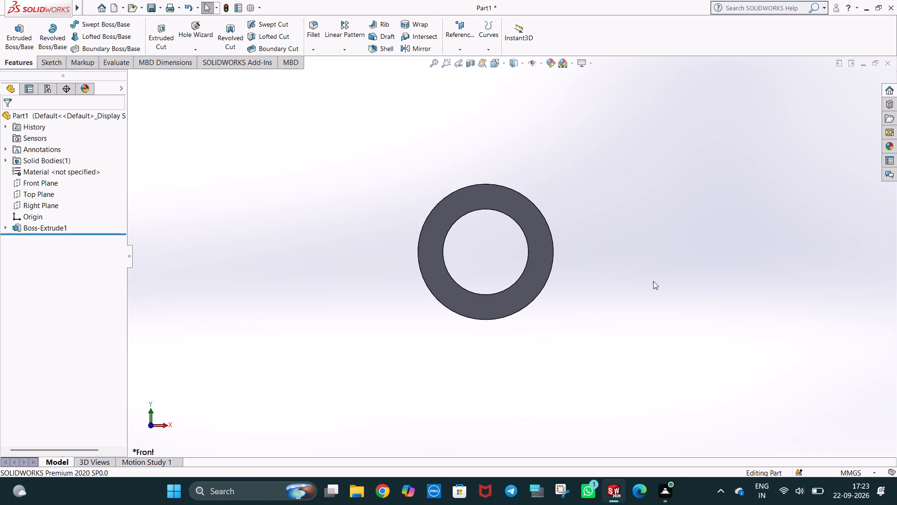
key(ctrl+5)
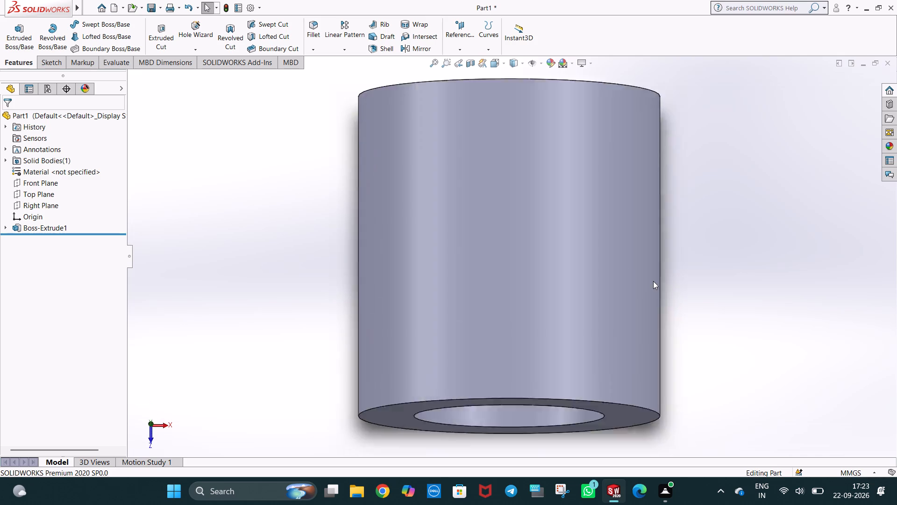
scroll(653, 272, up, 3)
right_click(568, 267)
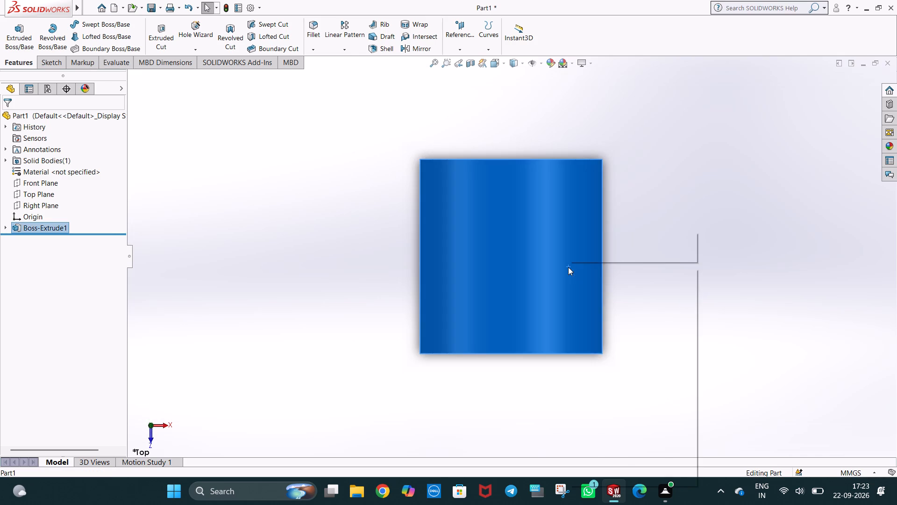
click(310, 169)
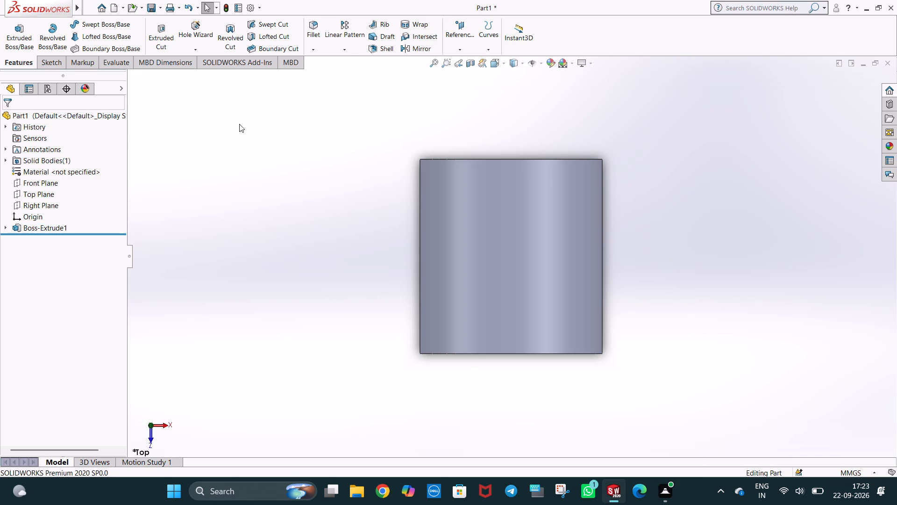
click(33, 195)
click(42, 181)
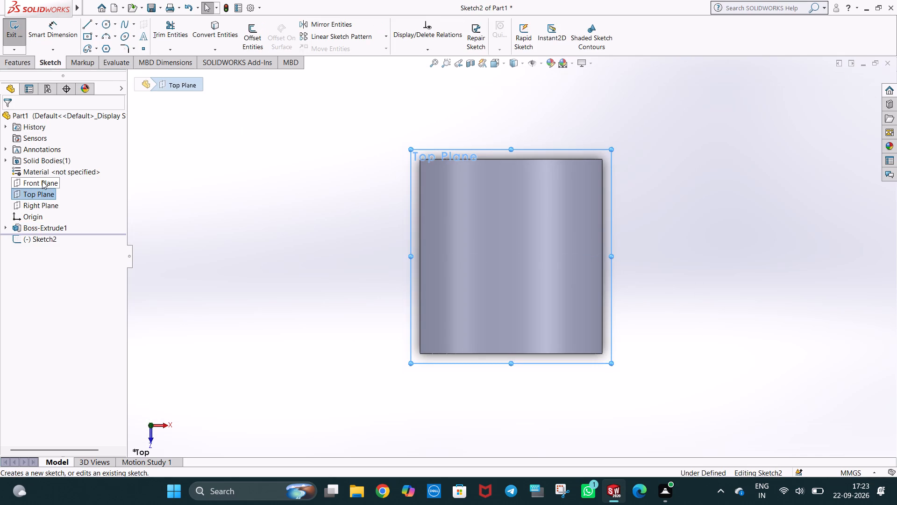
Sketch a horizontal centerline from the origin out past the tube's side, with a length of 108.2 mm.
scroll(626, 303, up, 3)
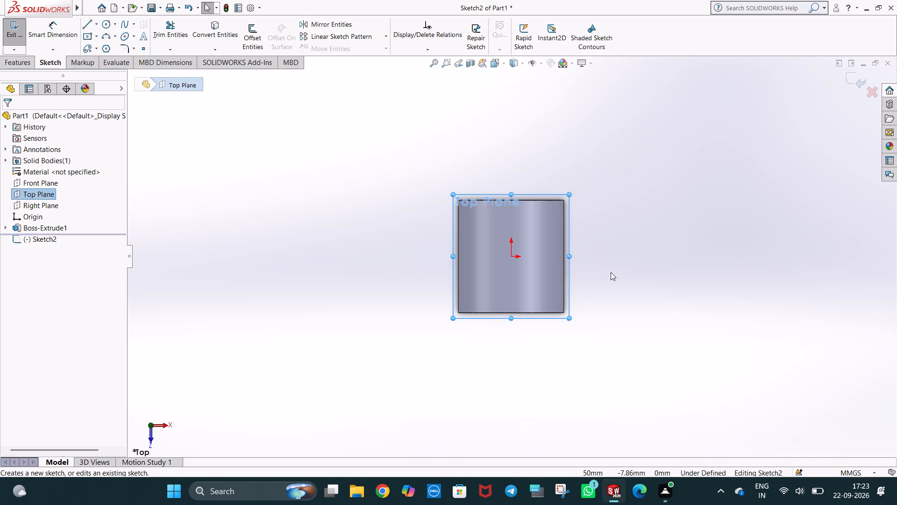
click(97, 24)
click(96, 47)
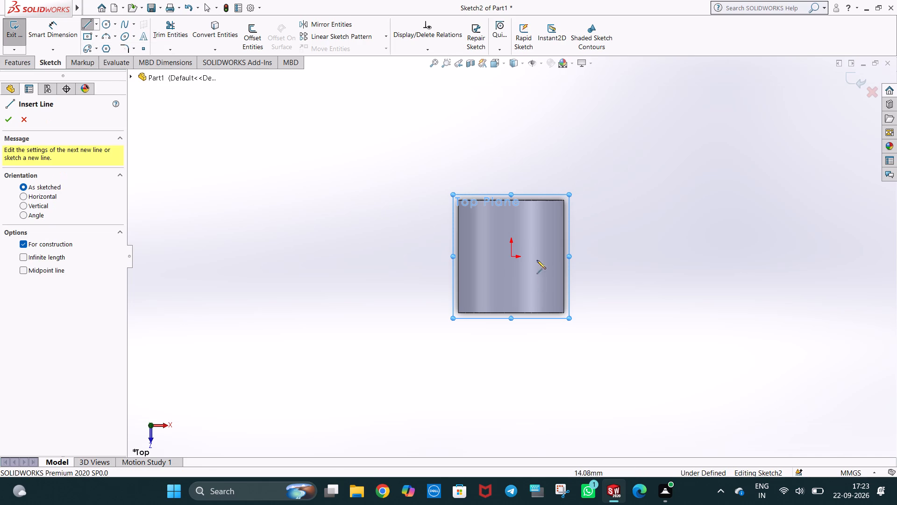
click(511, 256)
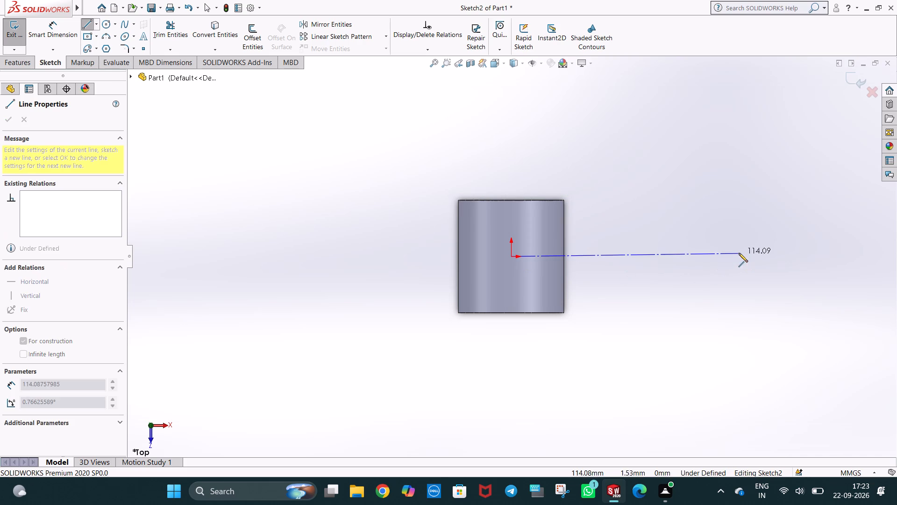
click(719, 256)
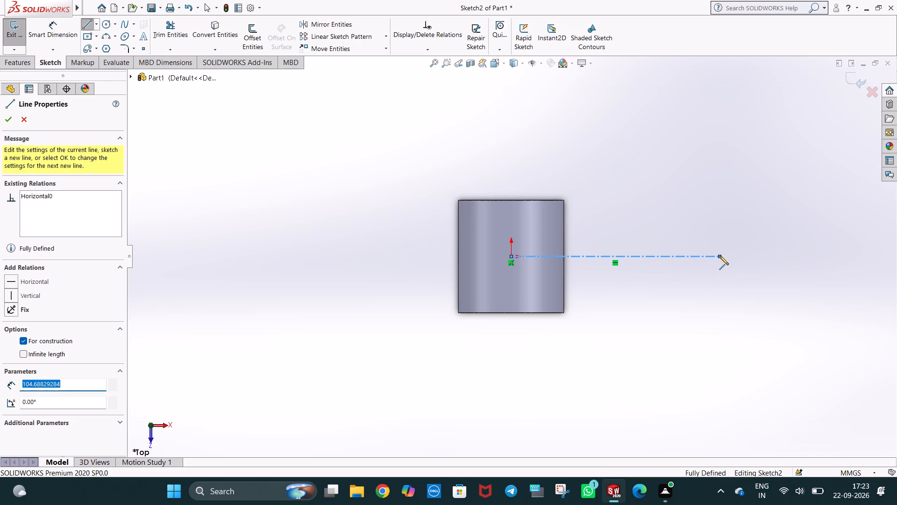
text(108.3)
key(BackSpace)
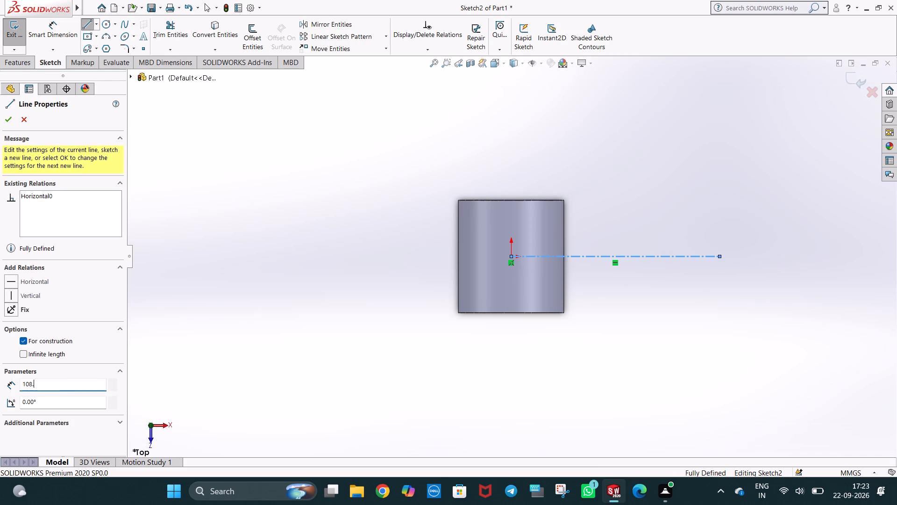
key(2)
key(Return)
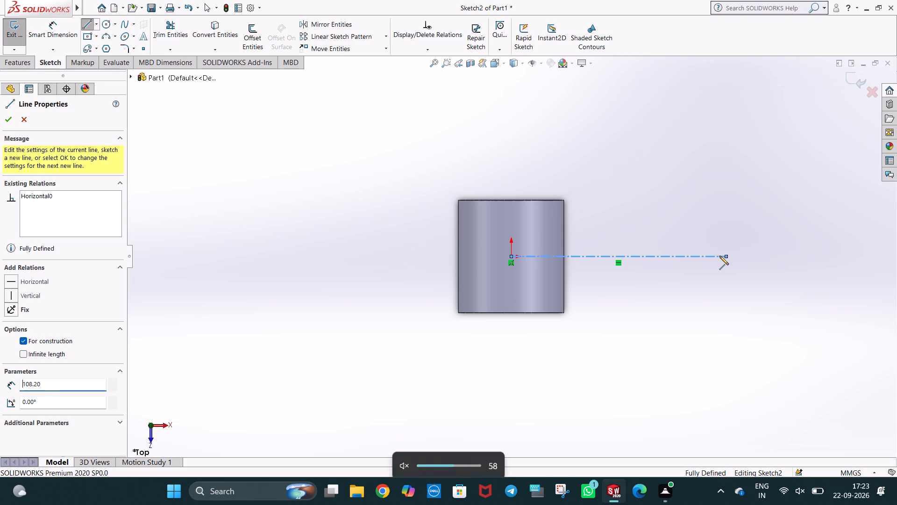
key(Escape)
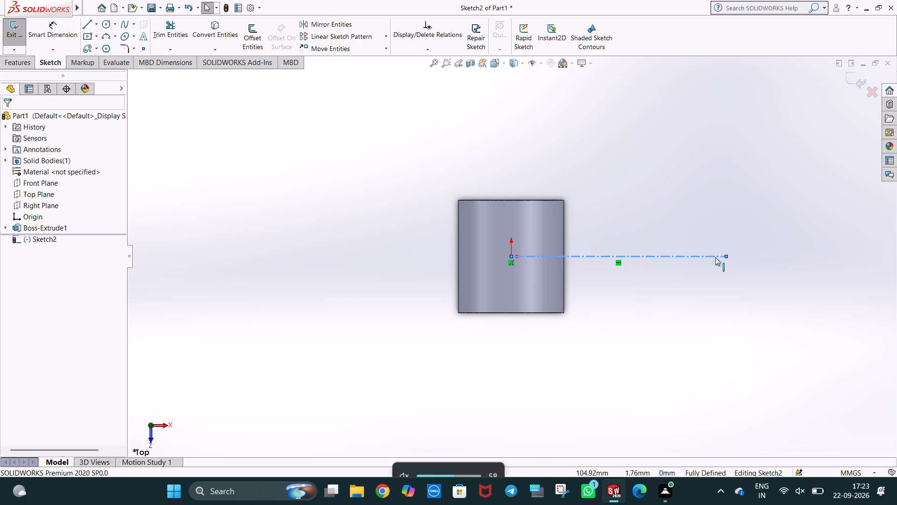
key(Escape)
click(702, 295)
click(694, 256)
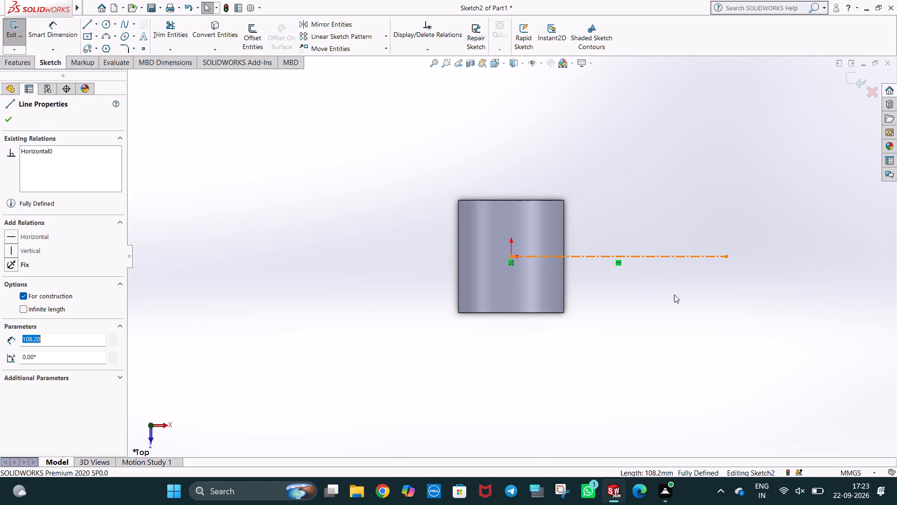
key(Escape)
click(658, 325)
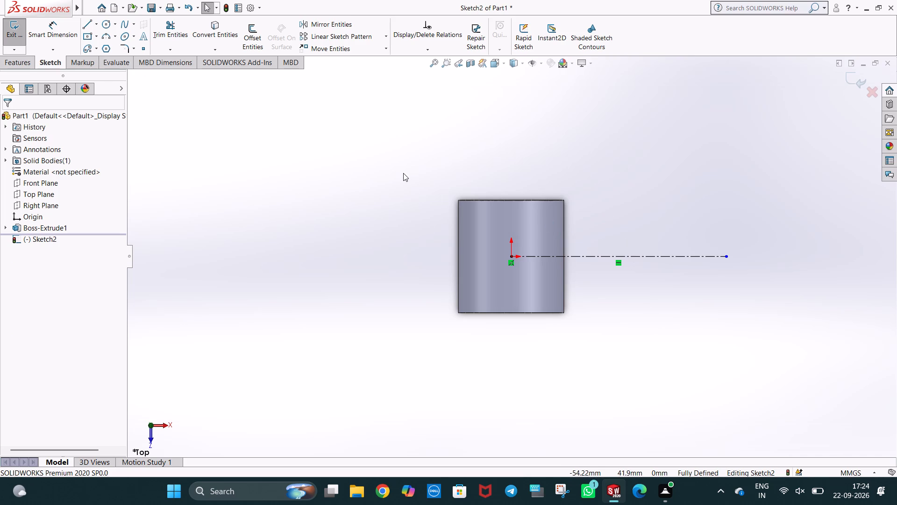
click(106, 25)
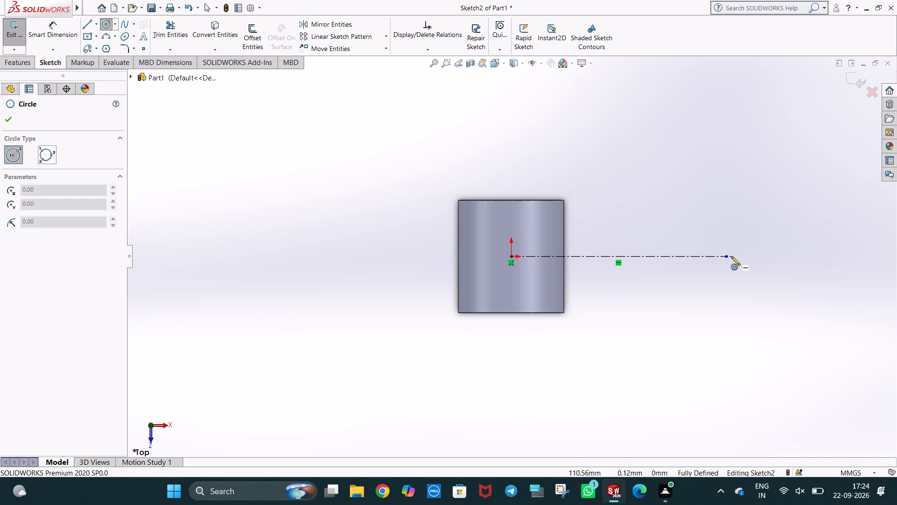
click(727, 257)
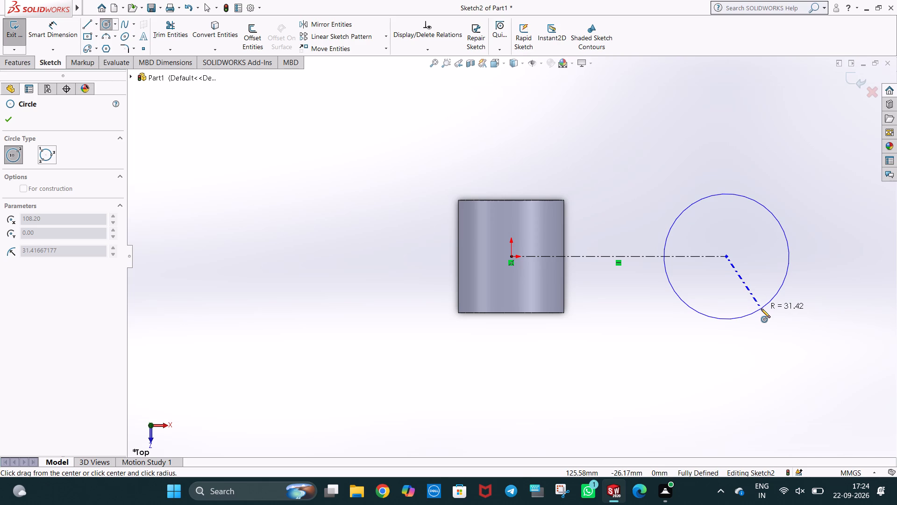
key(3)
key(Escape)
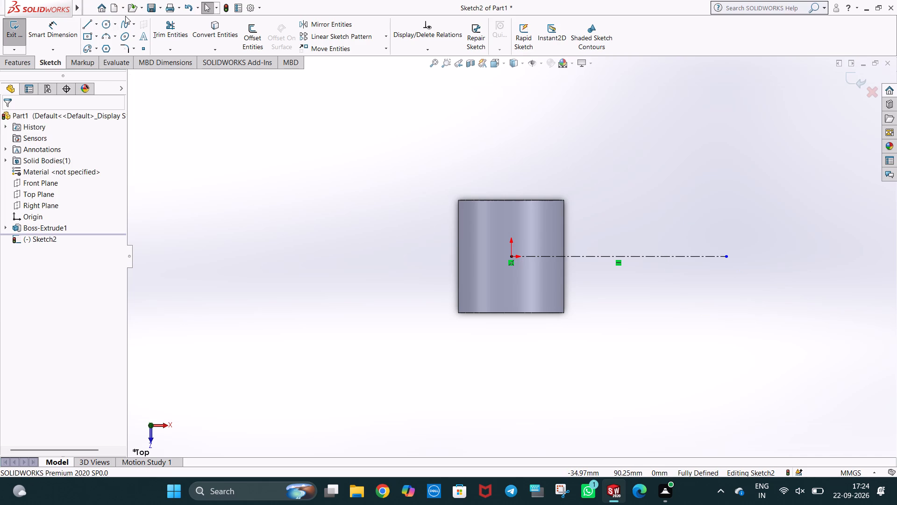
Sketch a circle centred on the centerline's free end with a radius of 38.1 mm.
click(108, 25)
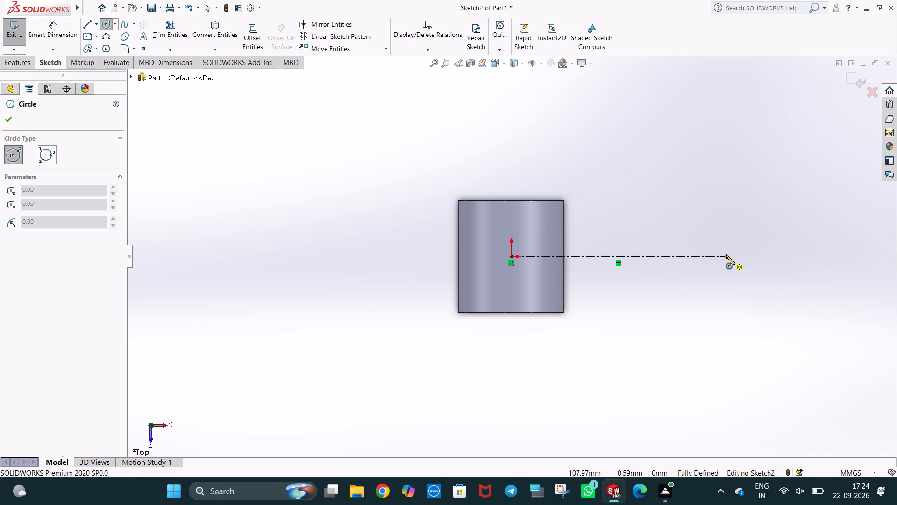
click(726, 255)
click(748, 312)
text(38.)
key(1)
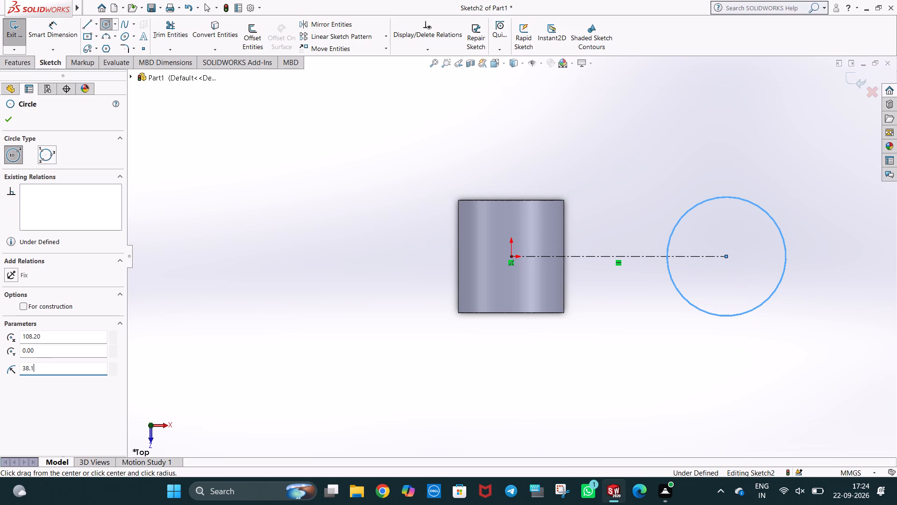
key(Return)
key(Escape)
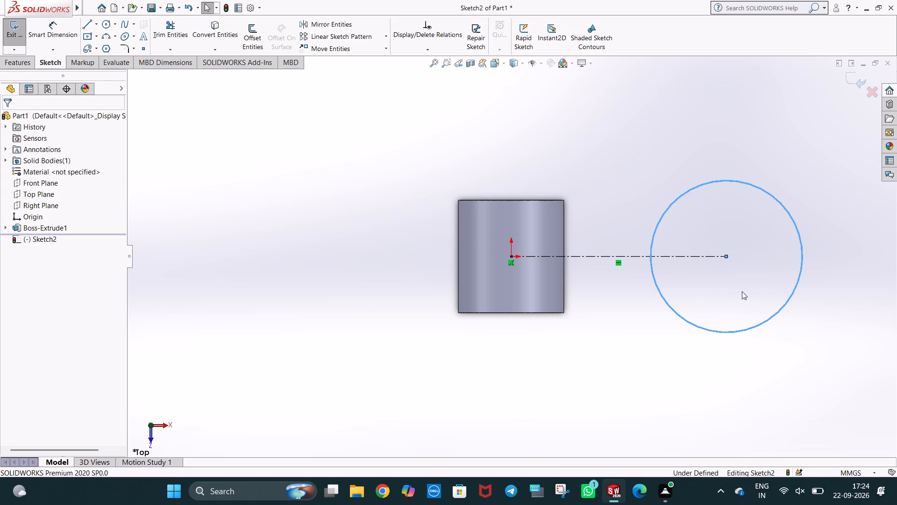
click(635, 160)
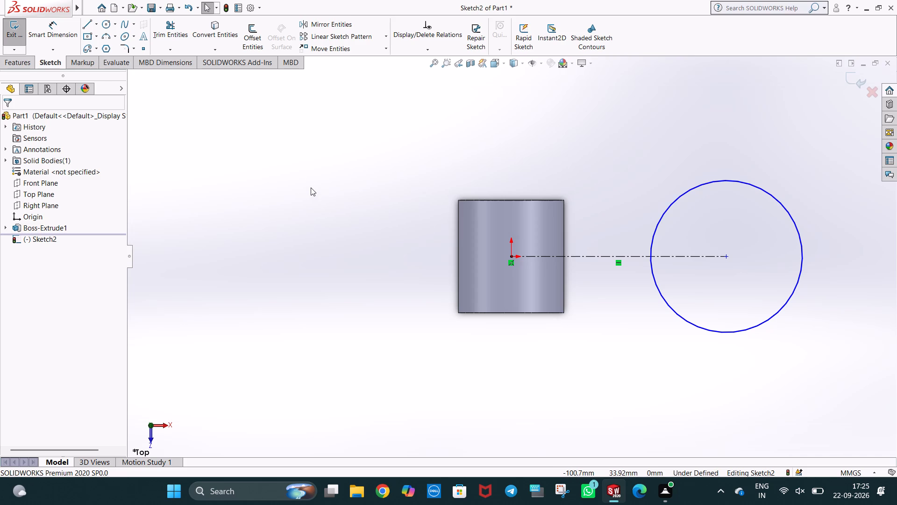
Sketch a horizontal line about 56 mm long from the tube's upper corner nearest the circle to the circle.
click(88, 23)
click(563, 200)
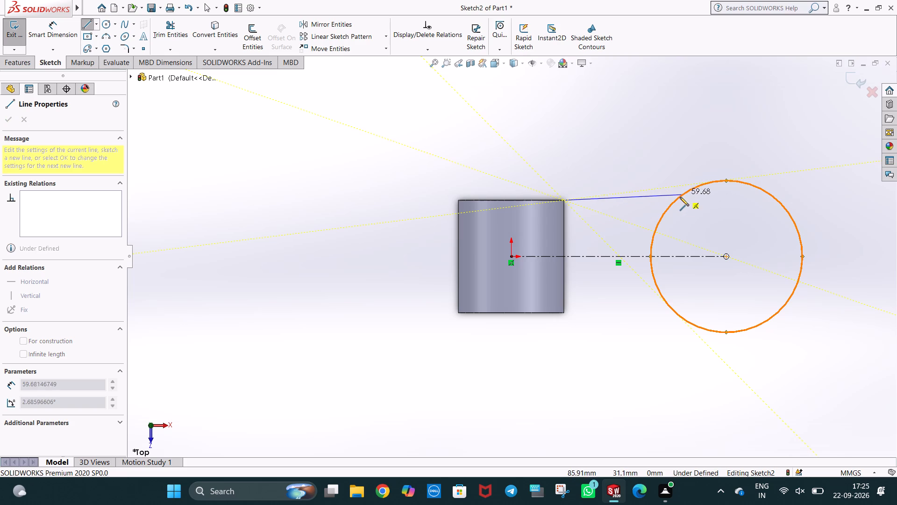
click(676, 199)
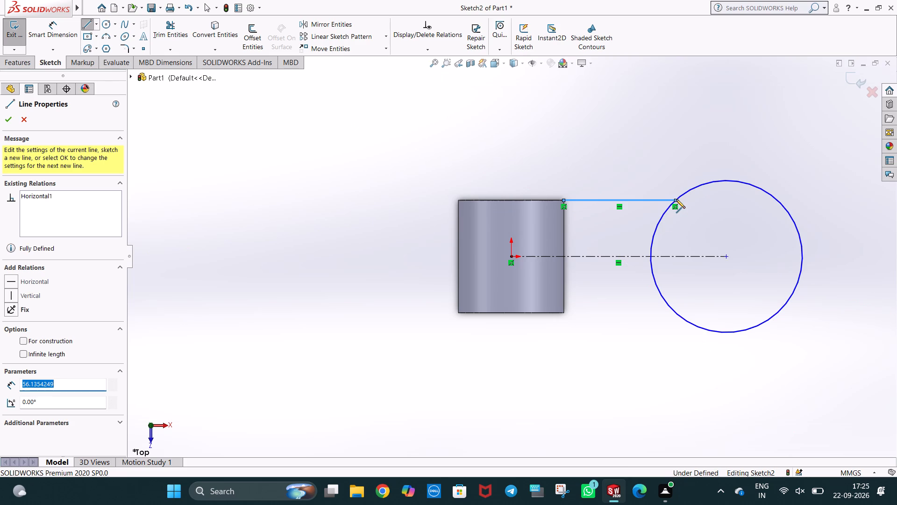
key(Escape)
click(632, 163)
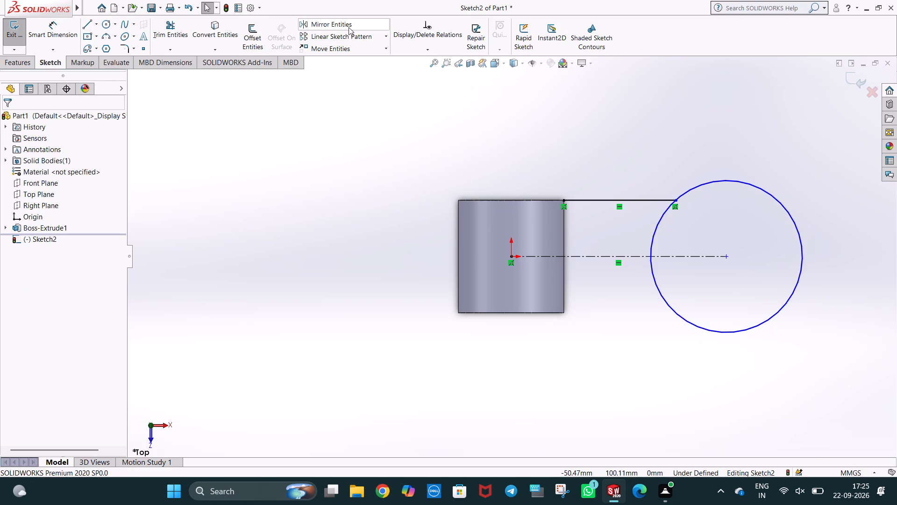
Mirror the horizontal connecting line about the centerline, keeping the original.
click(352, 27)
click(653, 202)
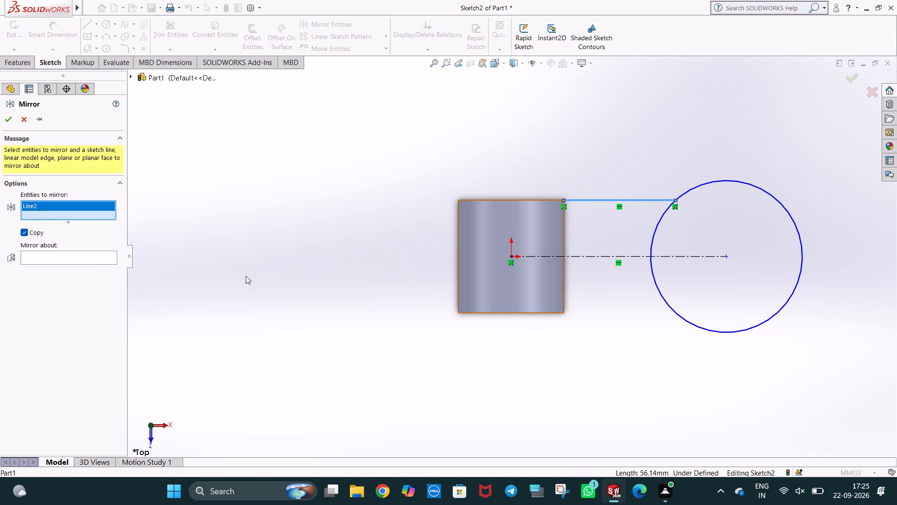
click(111, 252)
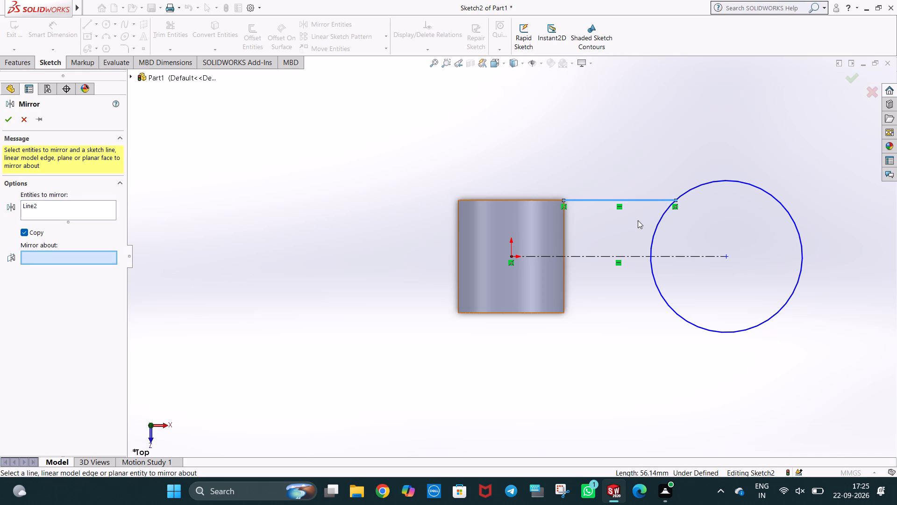
click(605, 255)
right_click(605, 255)
click(544, 146)
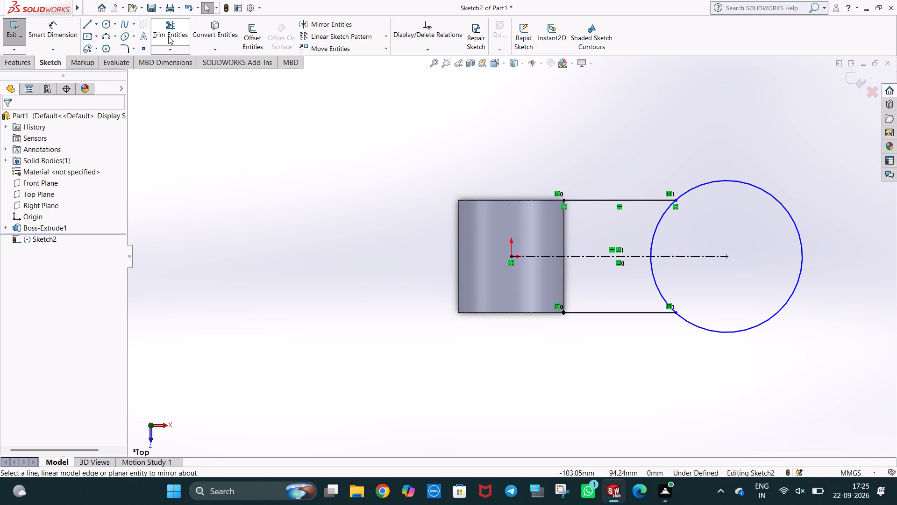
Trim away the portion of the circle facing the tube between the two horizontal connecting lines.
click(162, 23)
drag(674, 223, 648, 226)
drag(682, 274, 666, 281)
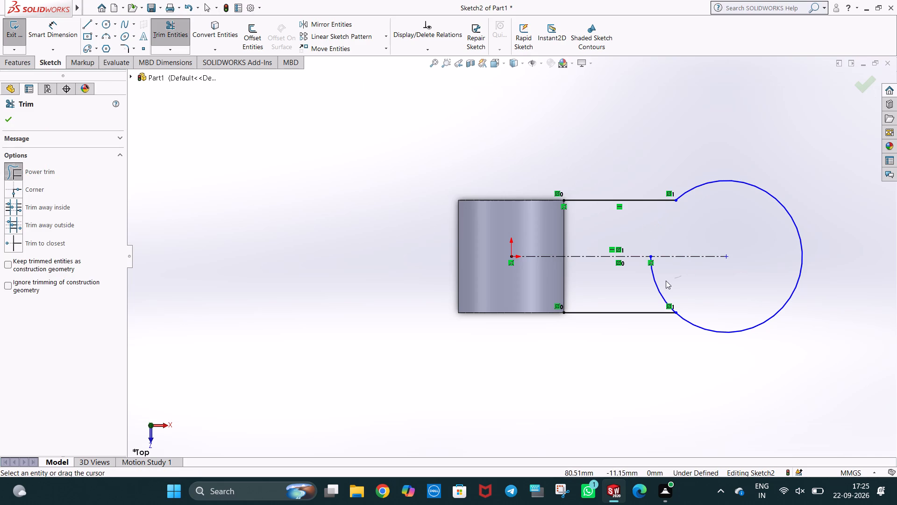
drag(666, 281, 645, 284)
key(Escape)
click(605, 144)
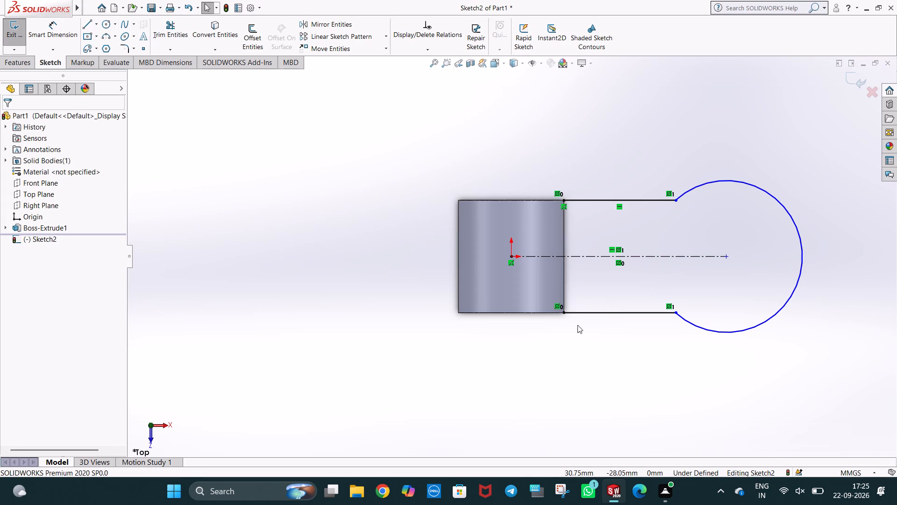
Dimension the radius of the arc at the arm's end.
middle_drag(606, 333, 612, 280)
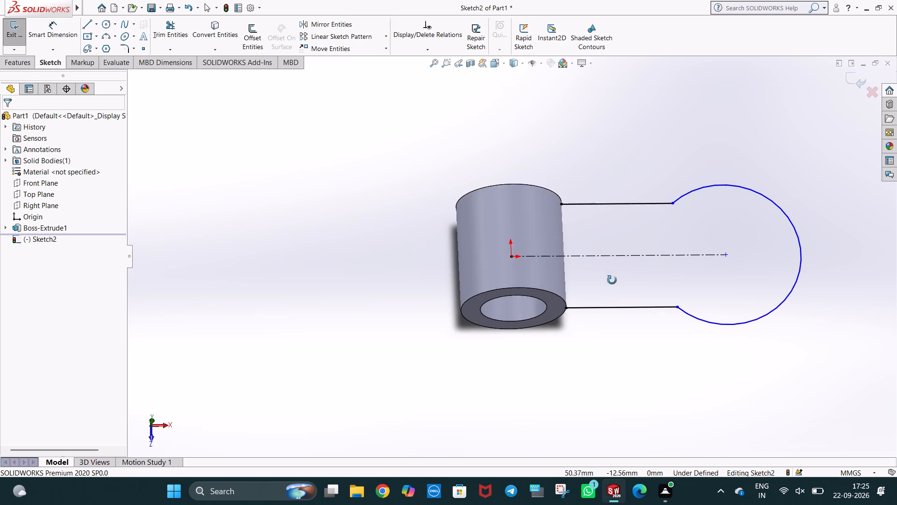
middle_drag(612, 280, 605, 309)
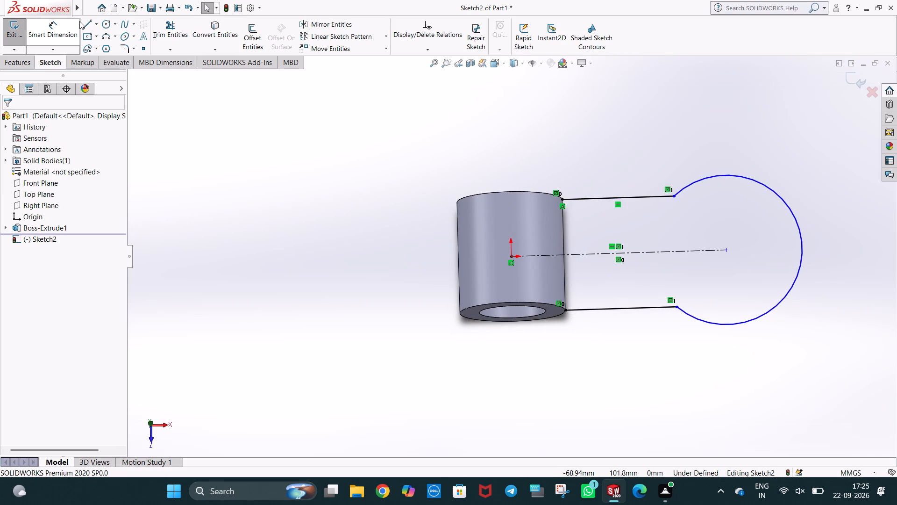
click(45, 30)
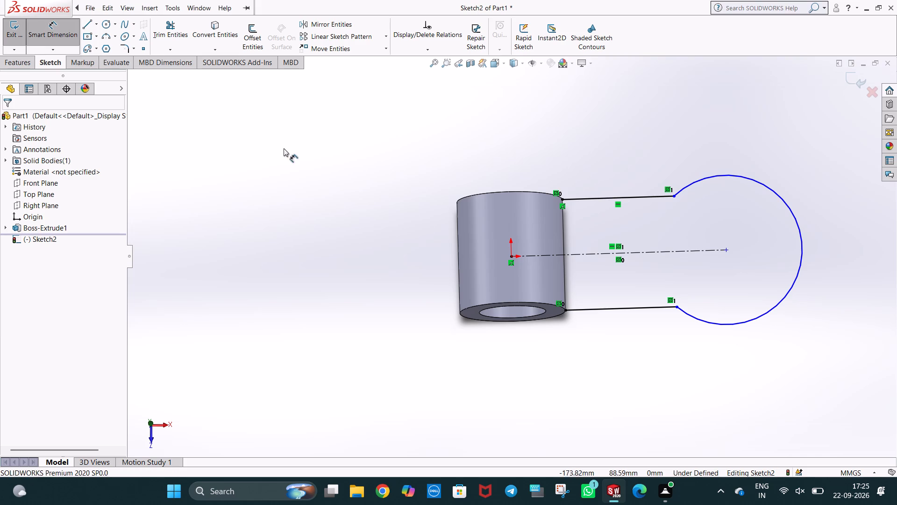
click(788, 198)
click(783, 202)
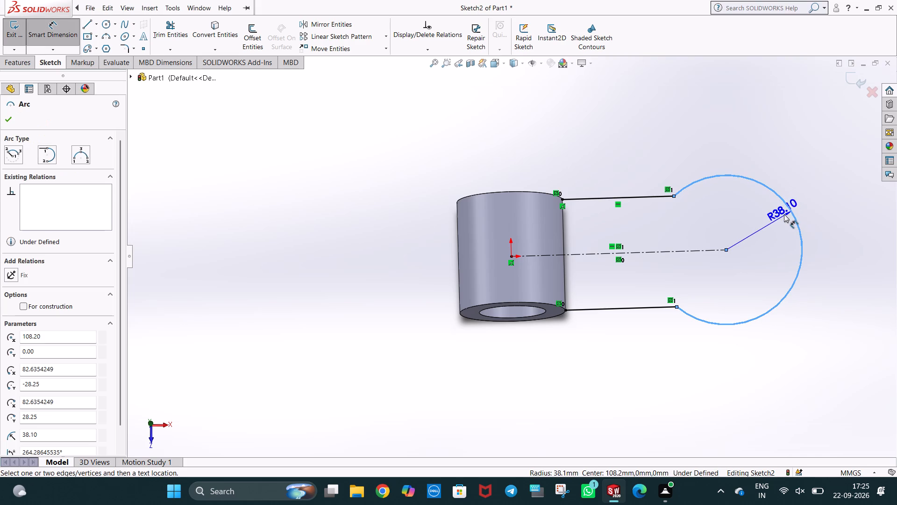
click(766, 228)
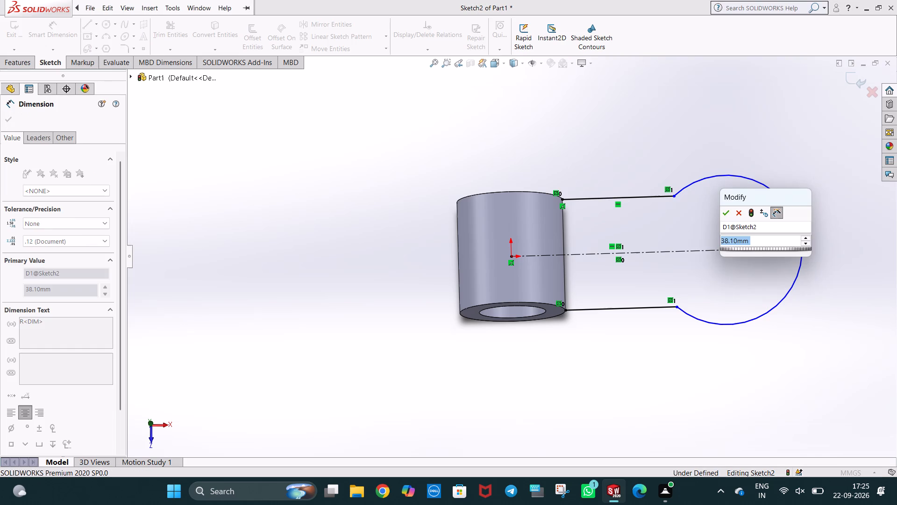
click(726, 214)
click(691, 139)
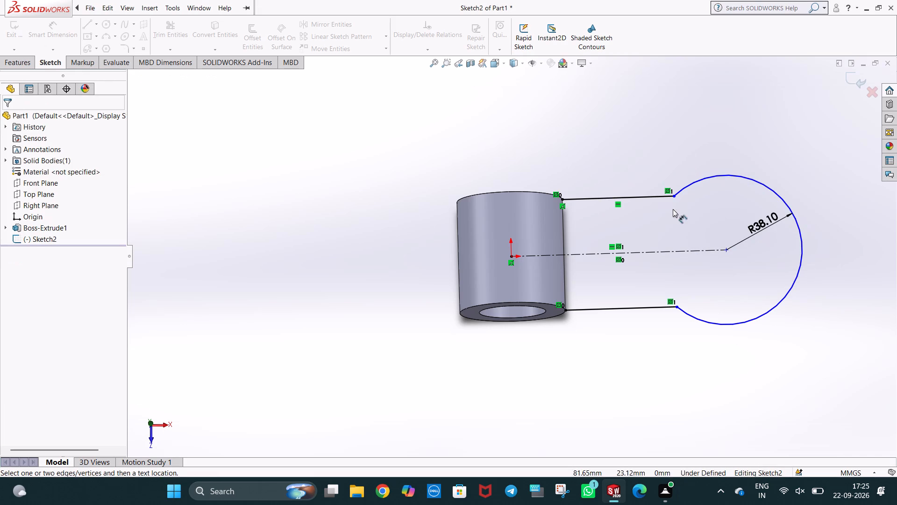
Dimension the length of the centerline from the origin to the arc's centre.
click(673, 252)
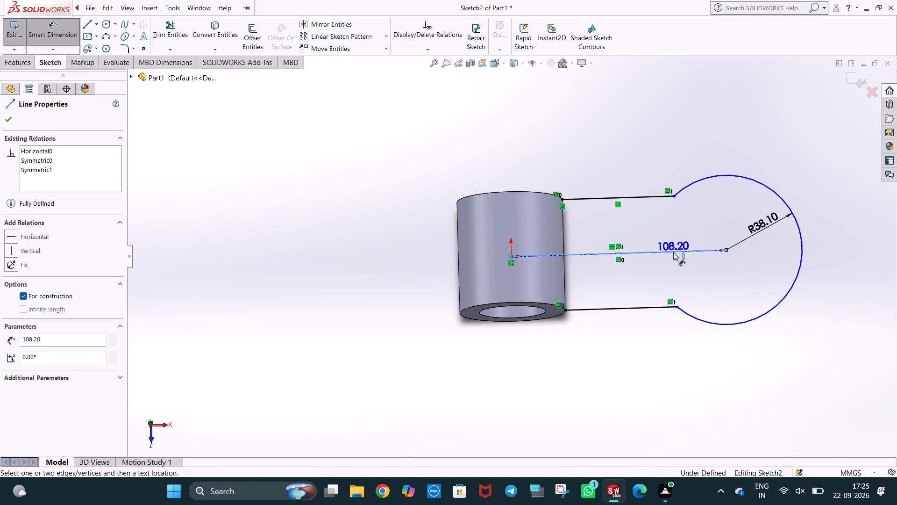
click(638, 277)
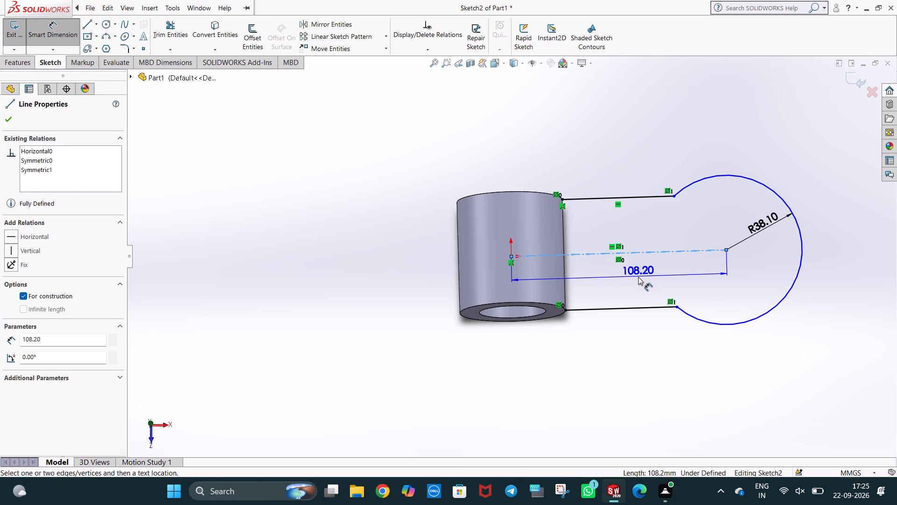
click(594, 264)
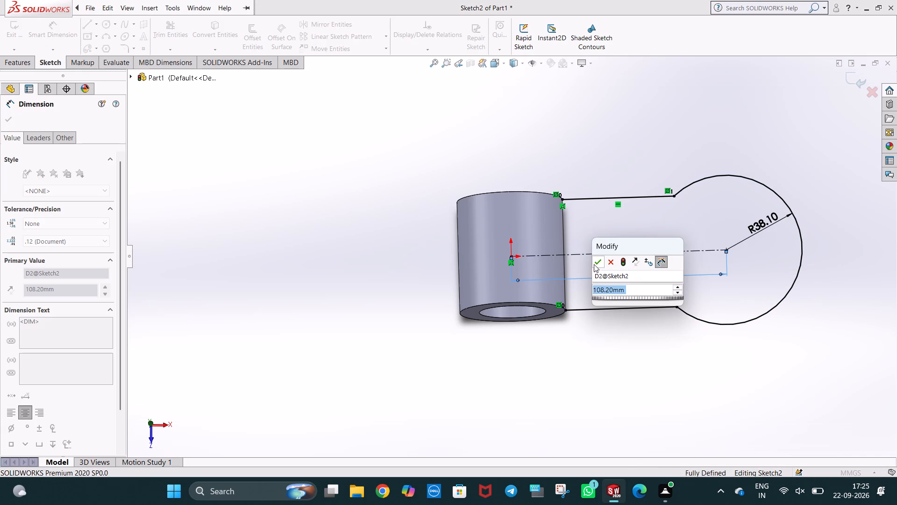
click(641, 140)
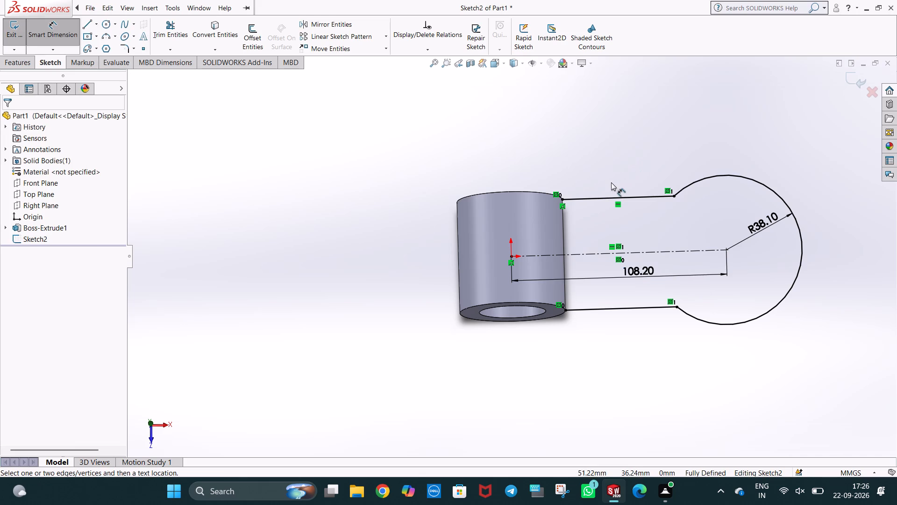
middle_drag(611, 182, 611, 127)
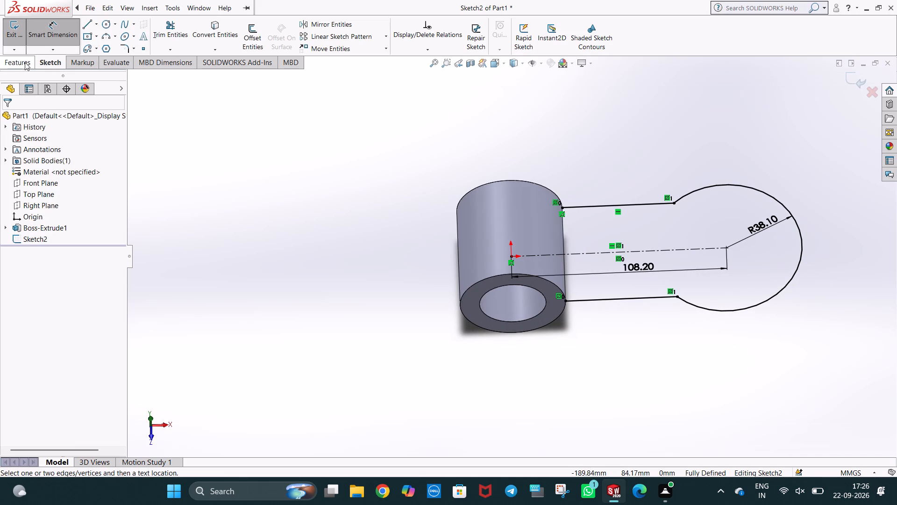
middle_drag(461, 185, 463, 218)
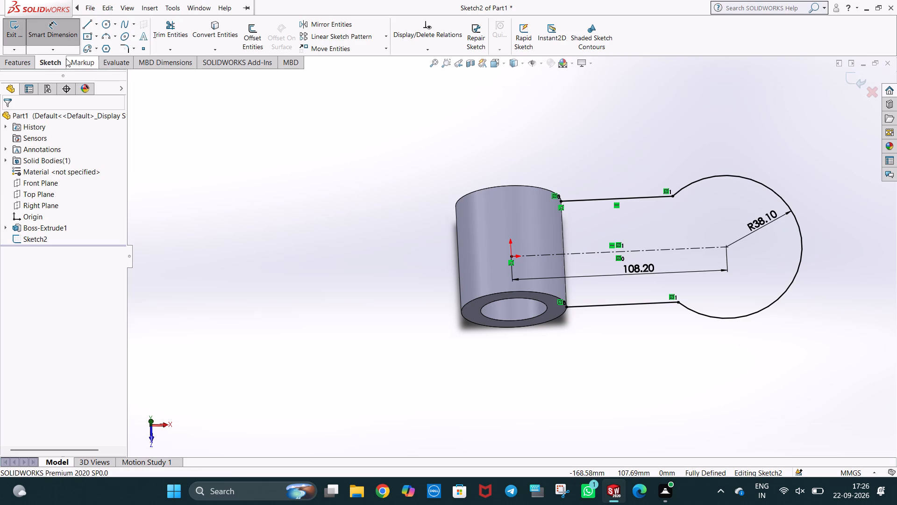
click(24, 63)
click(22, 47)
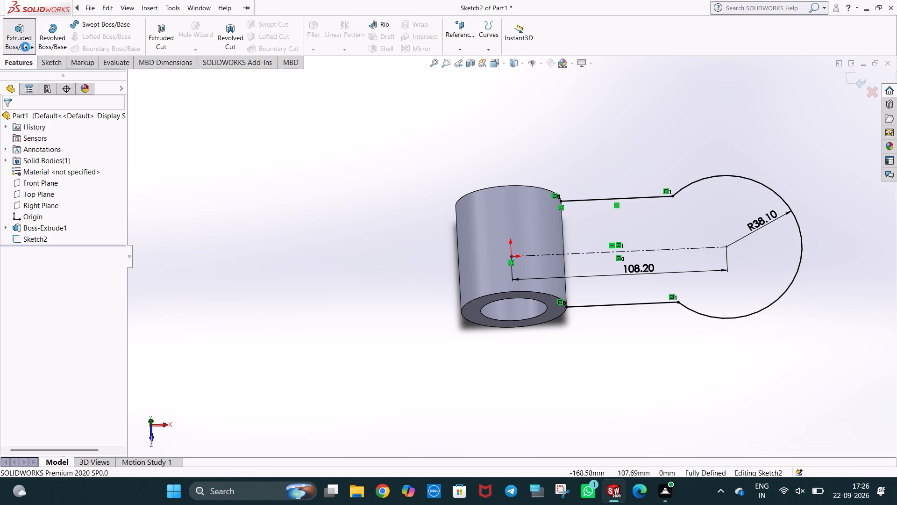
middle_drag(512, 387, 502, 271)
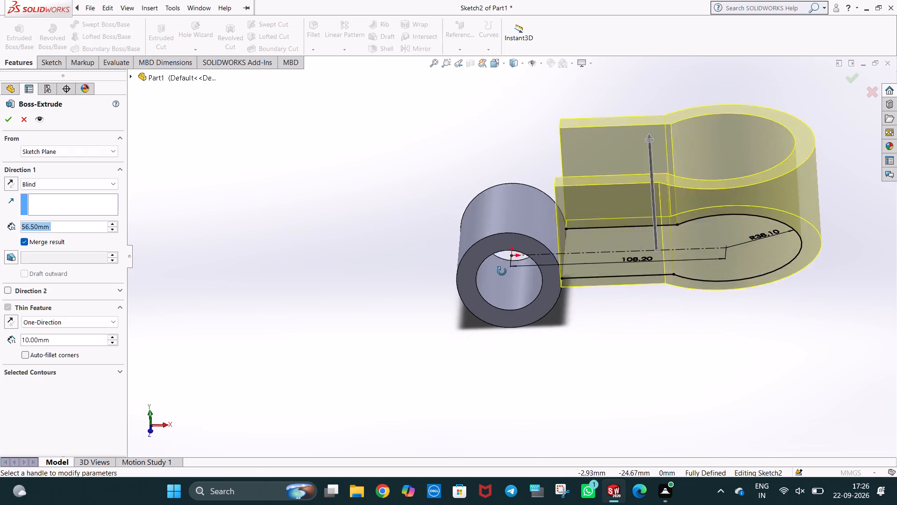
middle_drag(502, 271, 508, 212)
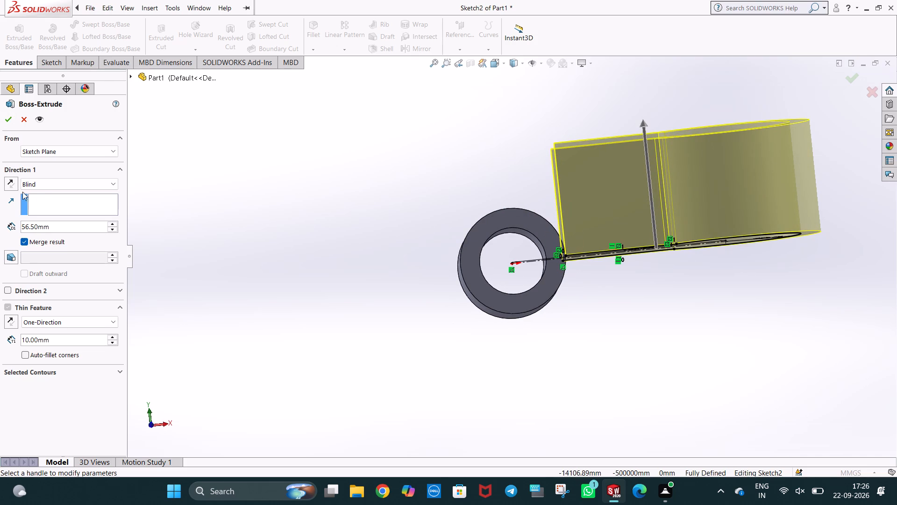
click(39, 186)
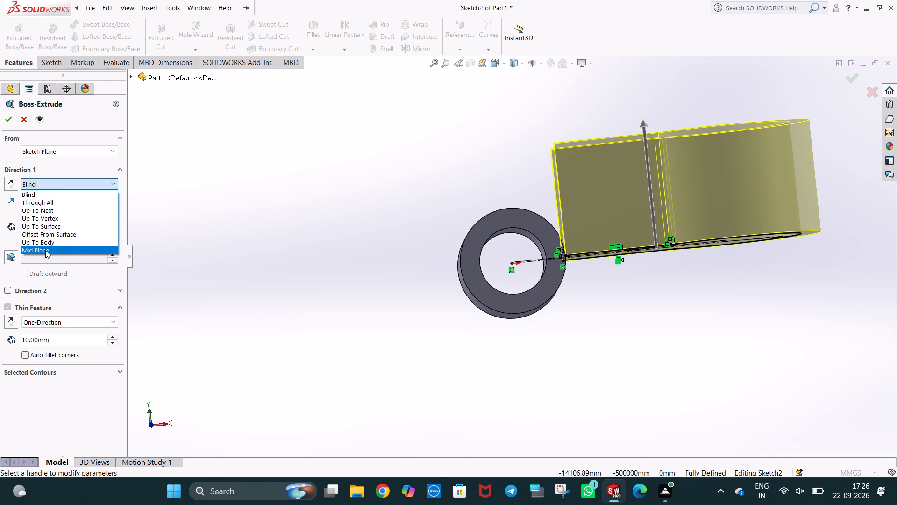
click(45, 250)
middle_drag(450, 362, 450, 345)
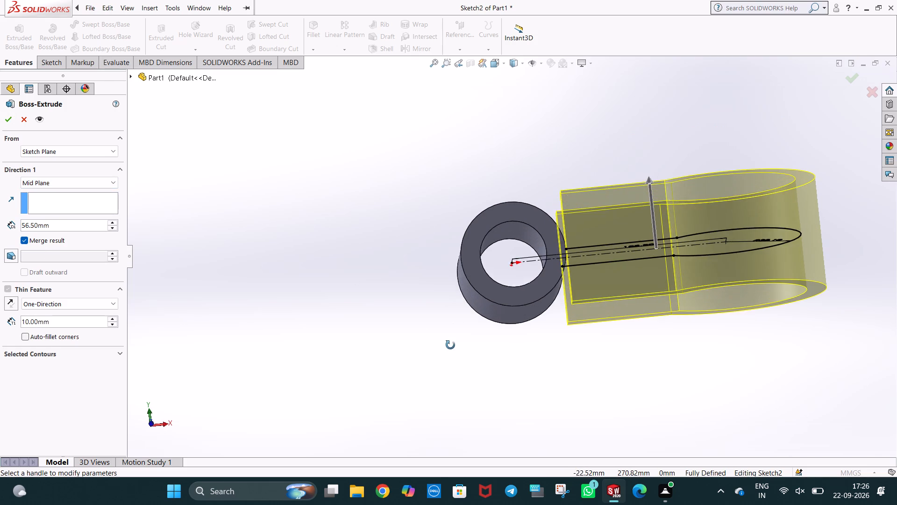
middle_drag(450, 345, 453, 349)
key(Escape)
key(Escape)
Delete the arm profile's two horizontal connecting lines and its end arc from the sketch.
middle_drag(565, 397, 559, 346)
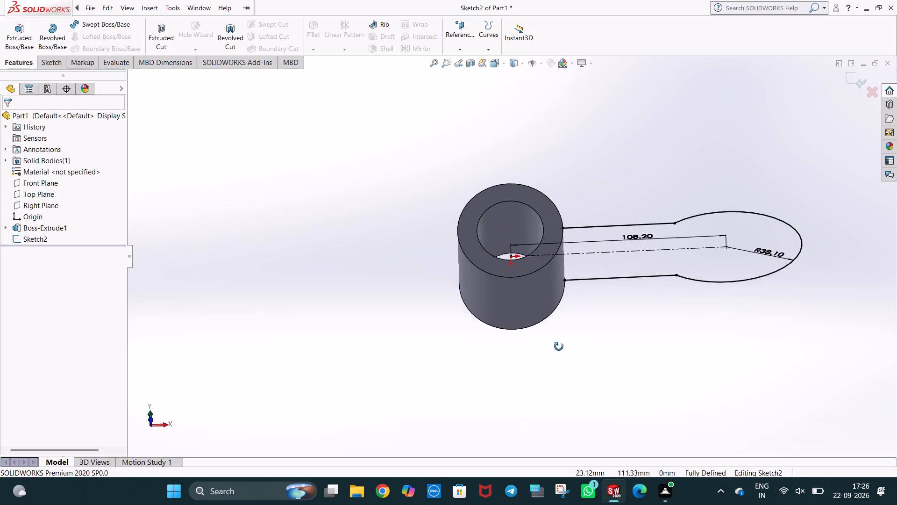
middle_drag(559, 346, 552, 251)
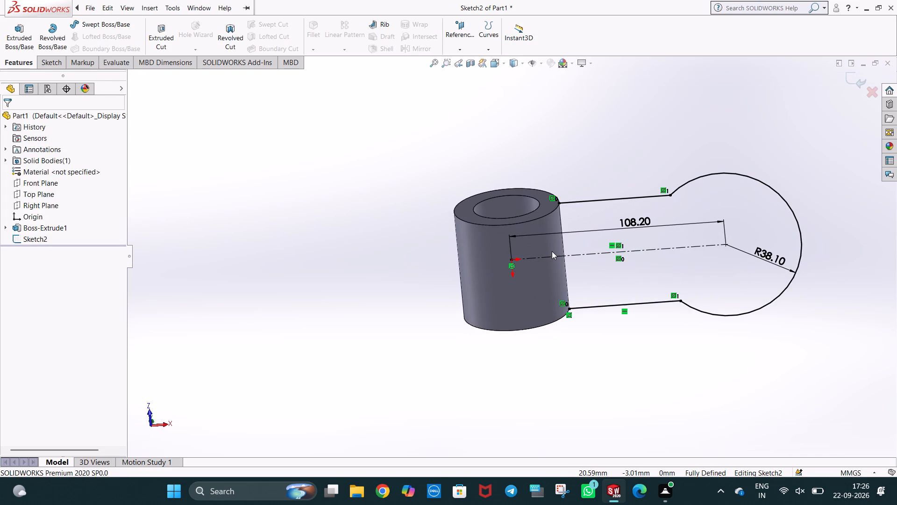
key(ctrl+1)
middle_click(581, 291)
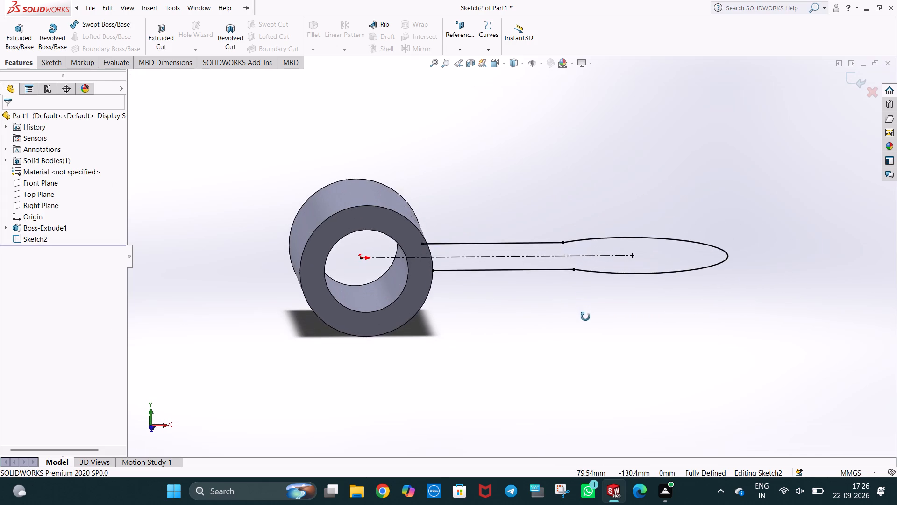
click(524, 296)
middle_drag(527, 254, 535, 309)
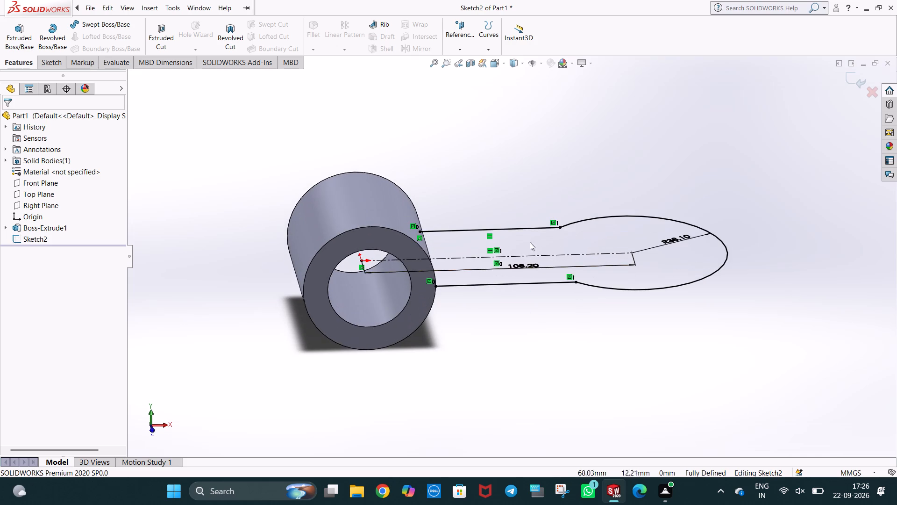
click(536, 227)
key(Delete)
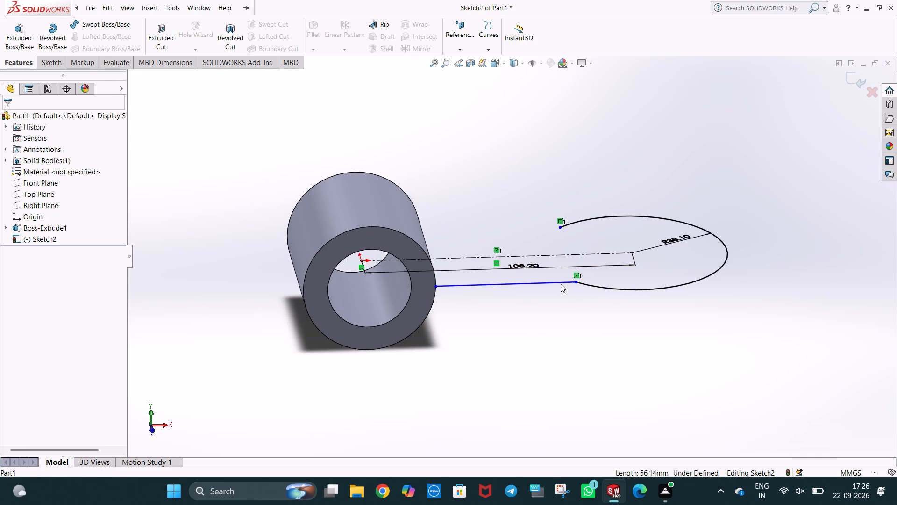
click(561, 284)
key(Delete)
click(589, 218)
key(Delete)
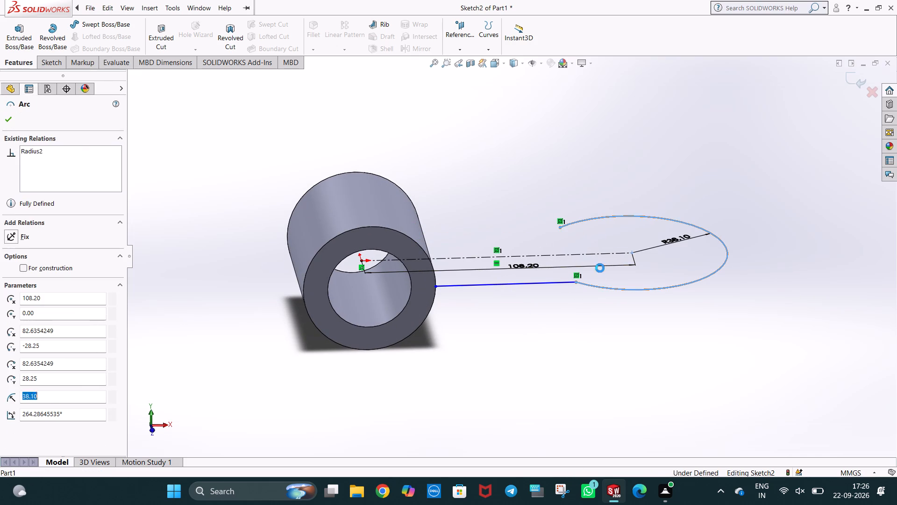
click(386, 245)
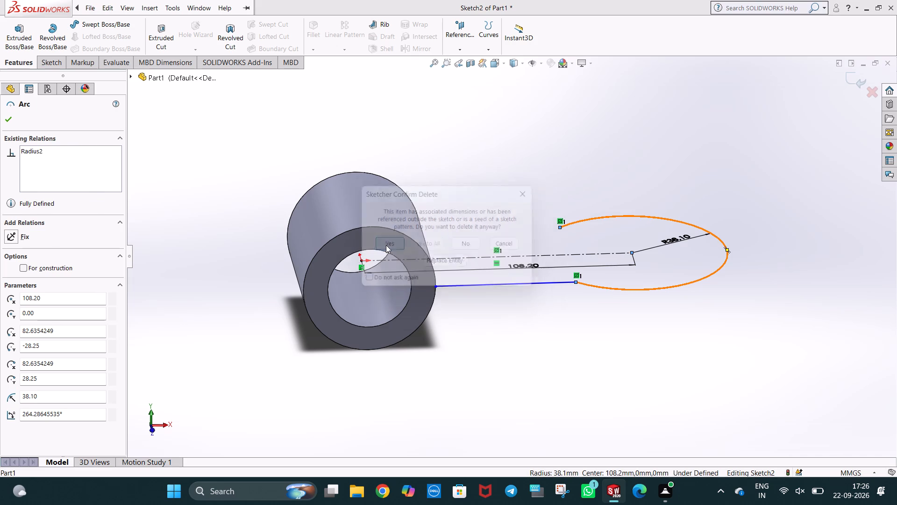
double_click(557, 285)
key(Delete)
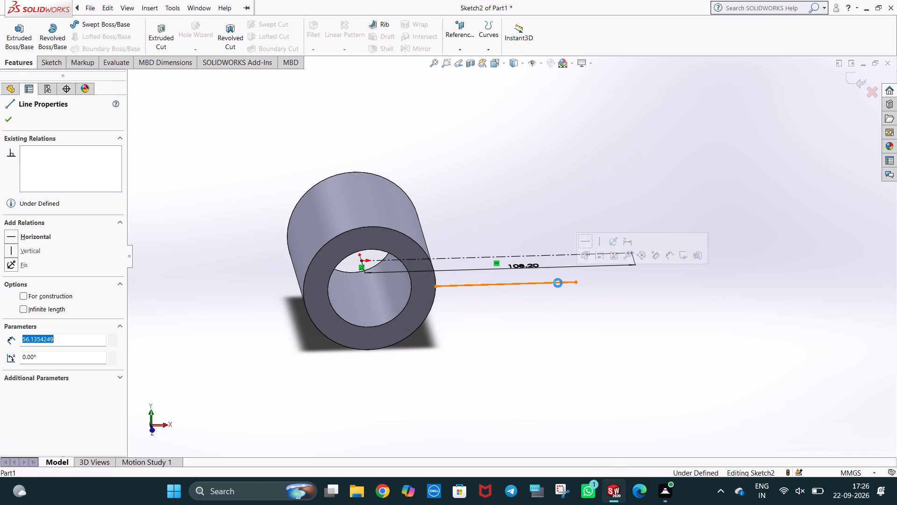
Delete the remaining centerline and its length dimension so the Top Plane sketch is empty.
click(531, 267)
key(Delete)
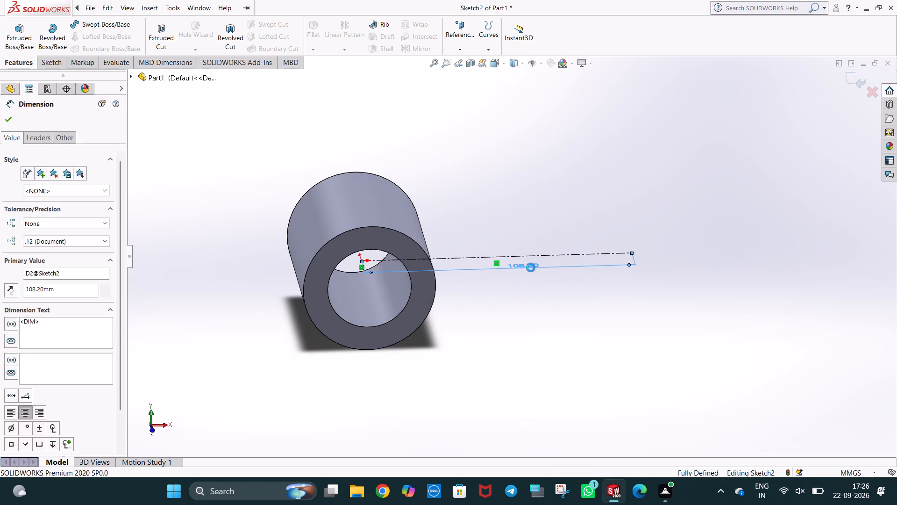
key(ctrl+1)
click(530, 209)
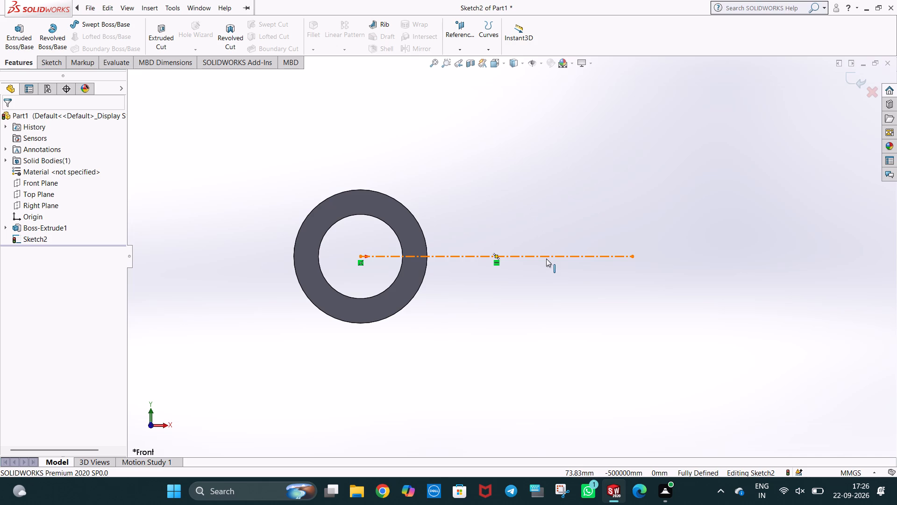
key(ctrl+5)
click(541, 294)
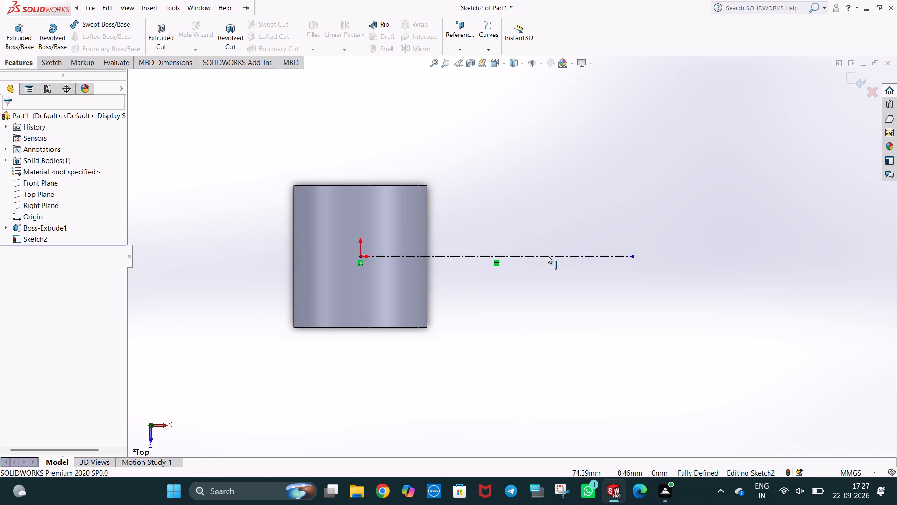
click(548, 255)
key(Delete)
Leave the emptied sketch and start a new sketch on the Front Plane.
key(ctrl+1)
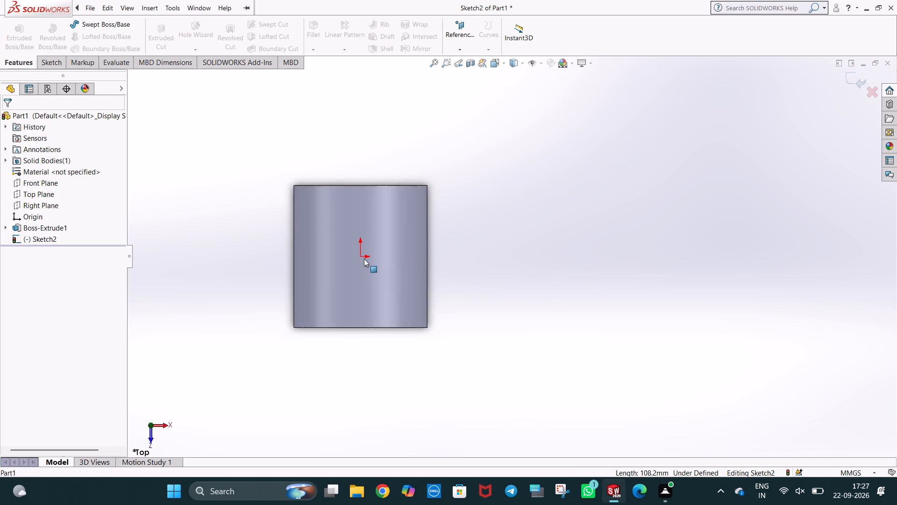
click(33, 181)
click(42, 170)
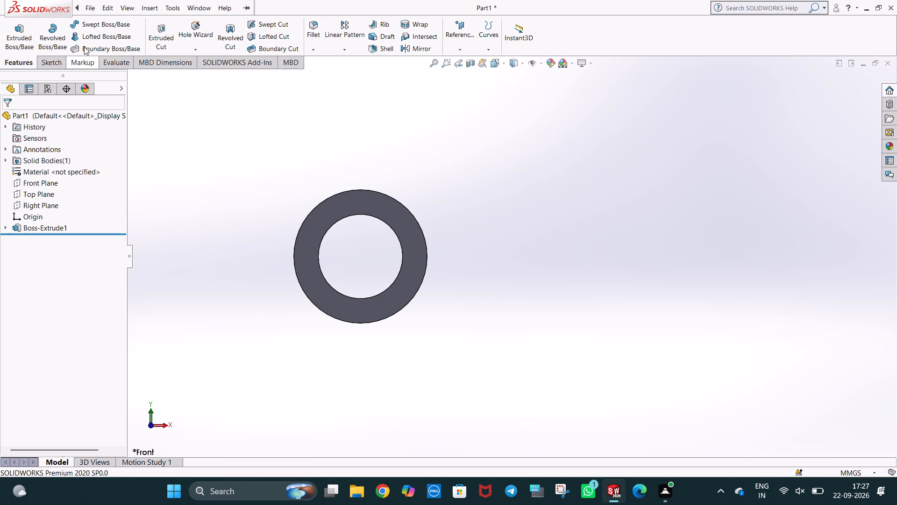
click(44, 184)
click(51, 172)
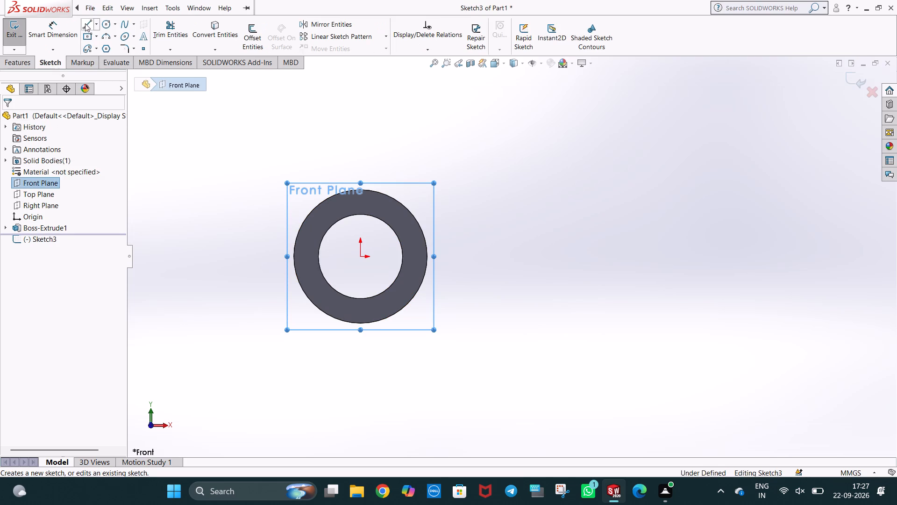
Sketch a horizontal line from the origin toward positive X and set its length to 108.2 mm.
click(85, 23)
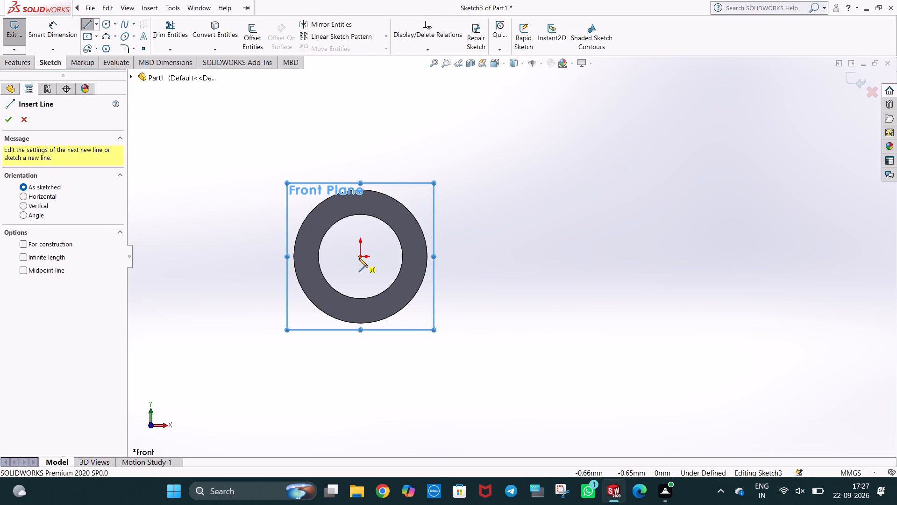
click(359, 258)
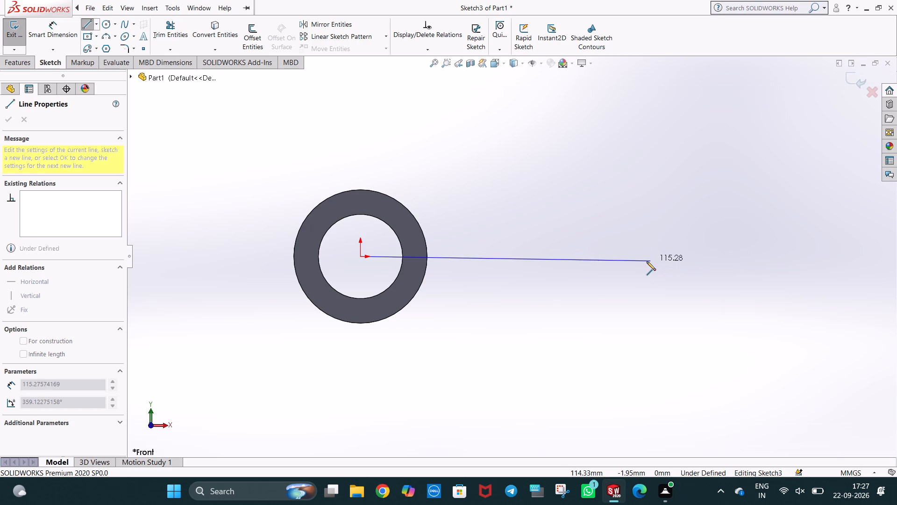
click(638, 255)
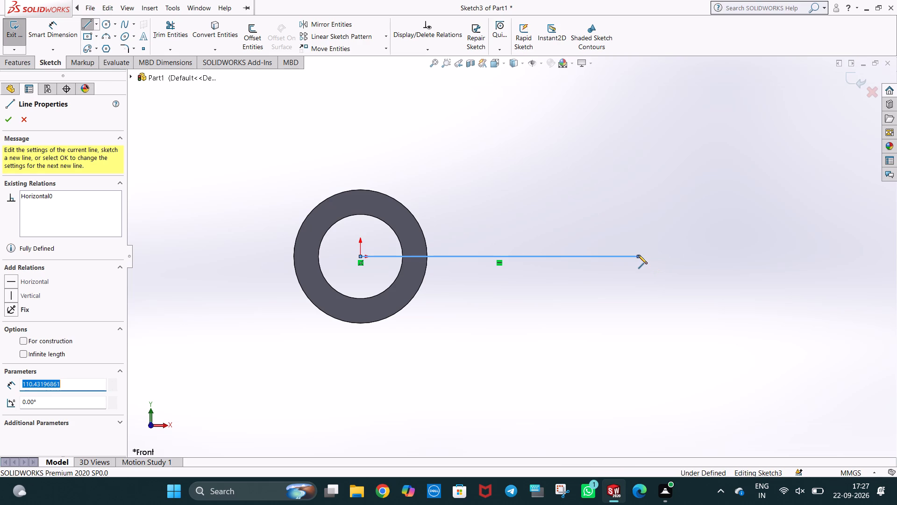
text(108.2)
key(Return)
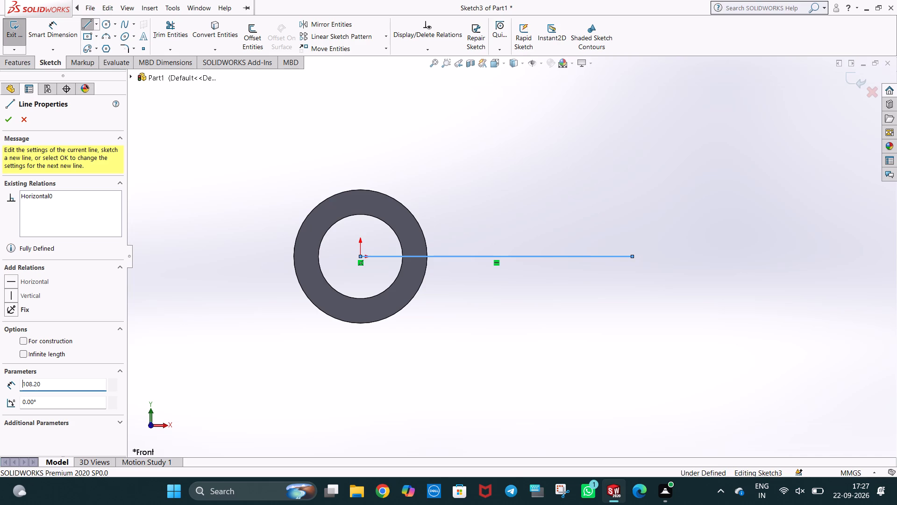
key(Escape)
key(Escape)
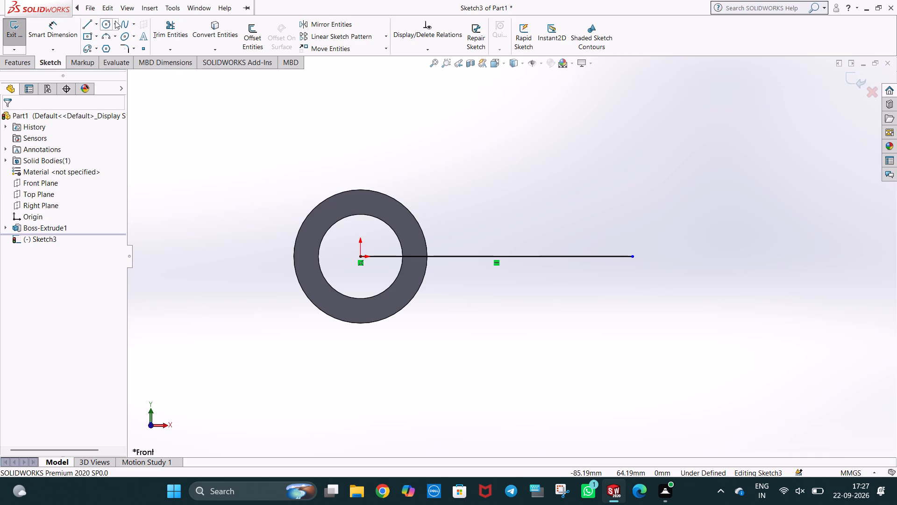
Sketch a horizontal line about 108.2 mm long from the outer circle's bottom point to directly below the first line's free end.
click(90, 22)
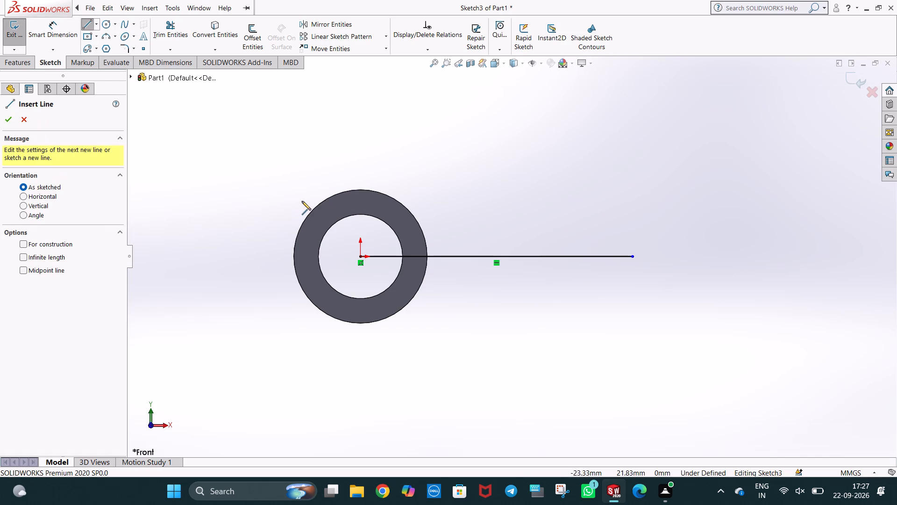
click(361, 324)
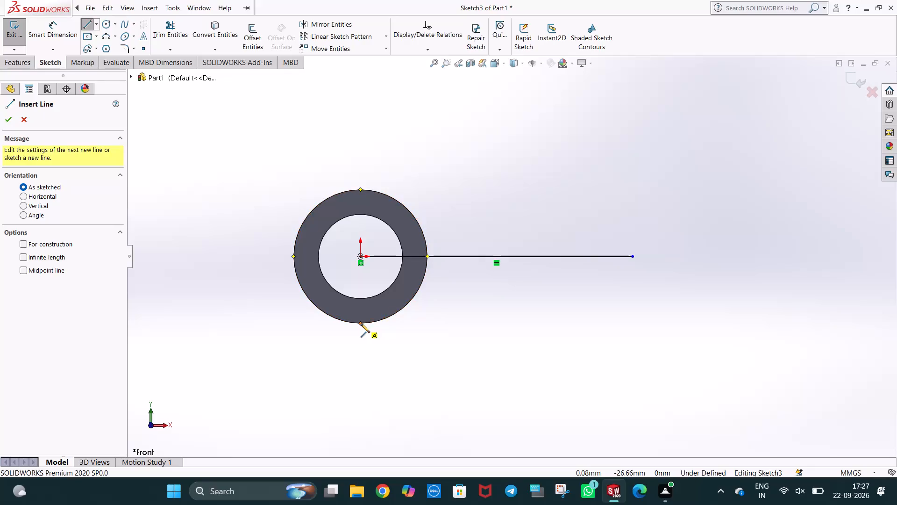
click(632, 322)
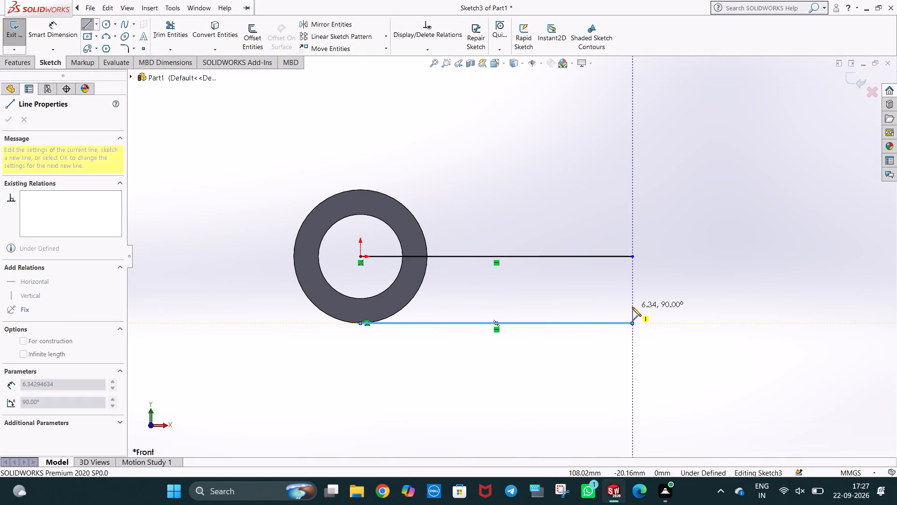
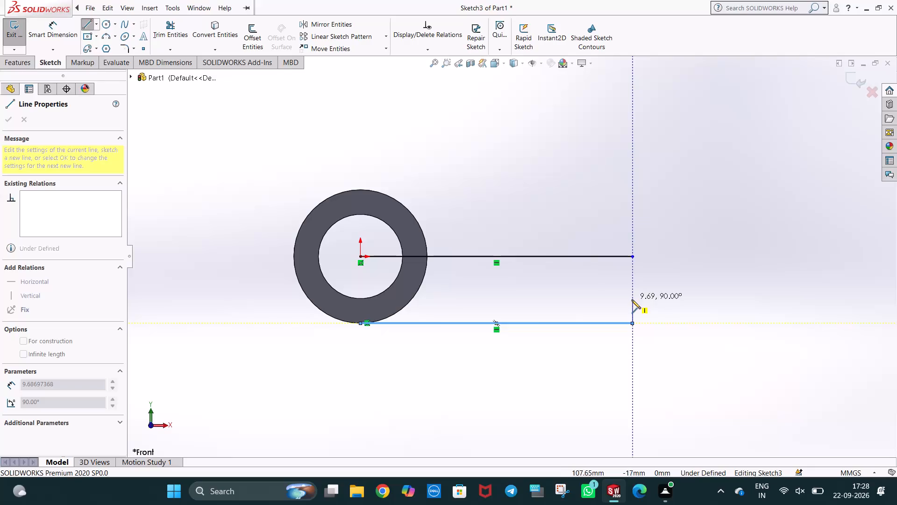
Sketch a 7.565 mm vertical line up from the lower line's free end, continued by a horizontal line back to the outer circle.
click(632, 303)
text(7.56)
key(5)
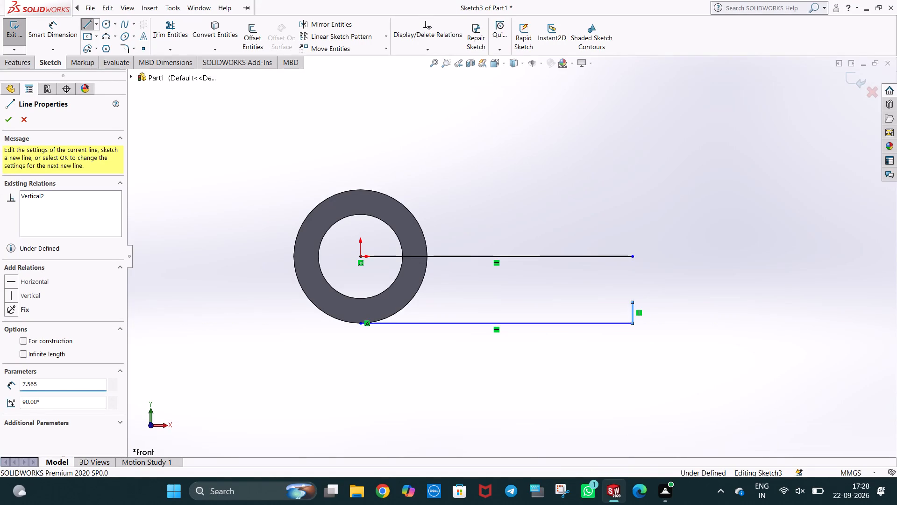
key(Return)
click(406, 303)
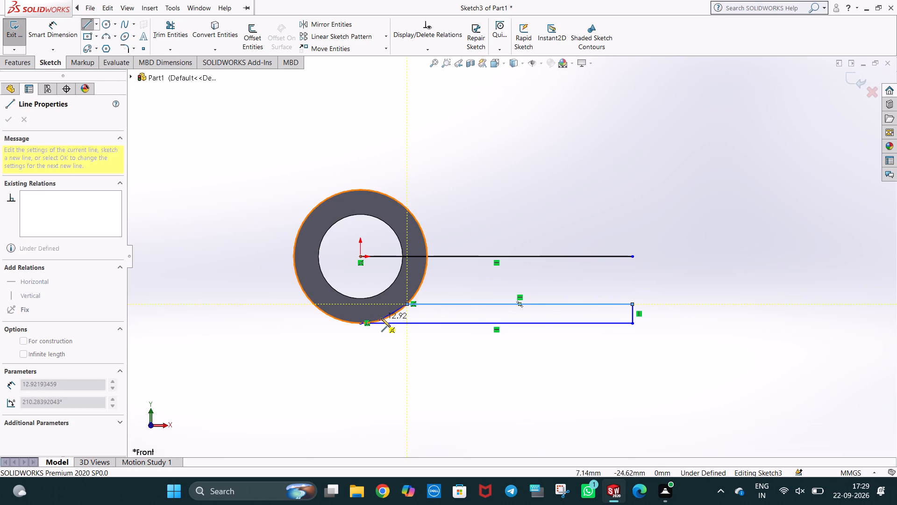
key(Escape)
Sketch a circle of radius 26.5 mm centred on the origin, coinciding with the tube's outer edge.
scroll(405, 333, down, 3)
middle_drag(405, 333, 407, 319)
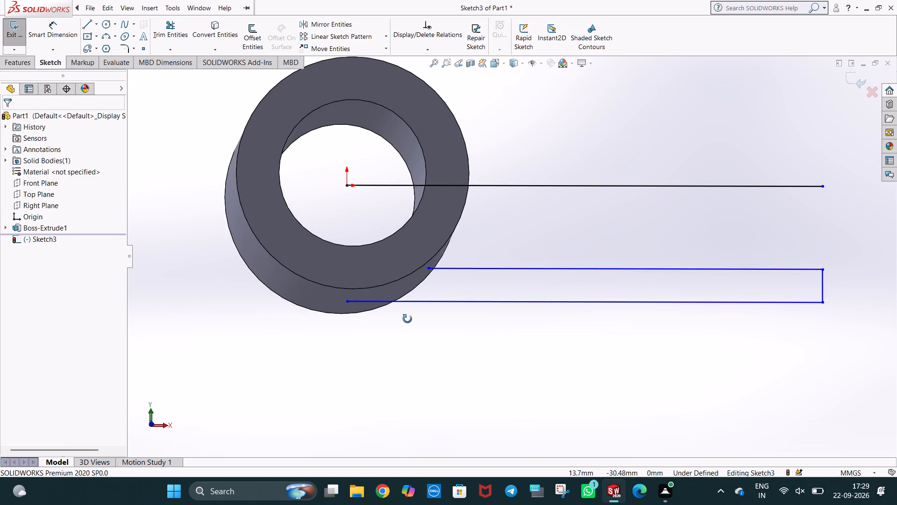
middle_drag(407, 319, 406, 344)
key(ctrl+1)
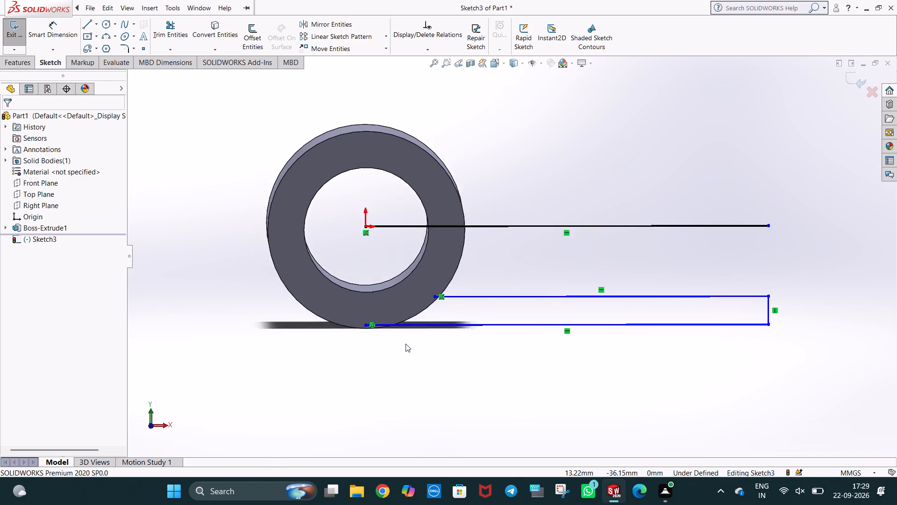
click(518, 203)
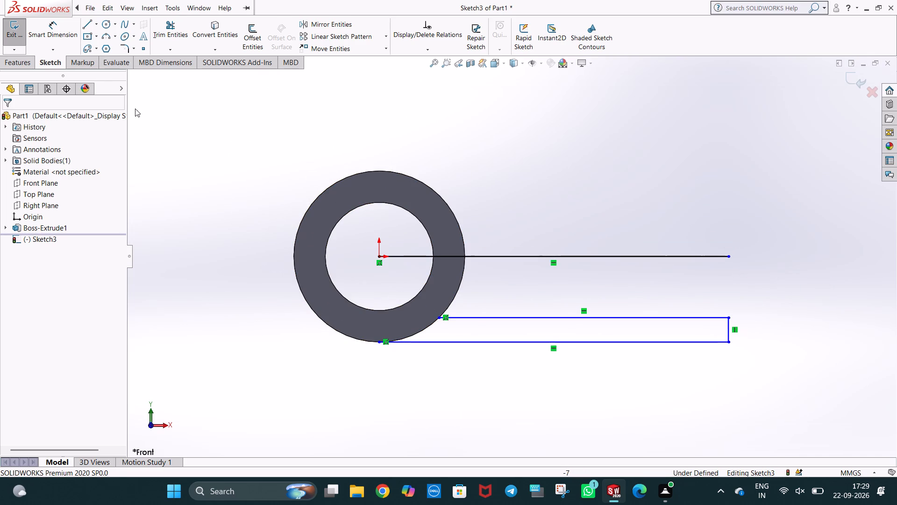
click(390, 108)
click(109, 22)
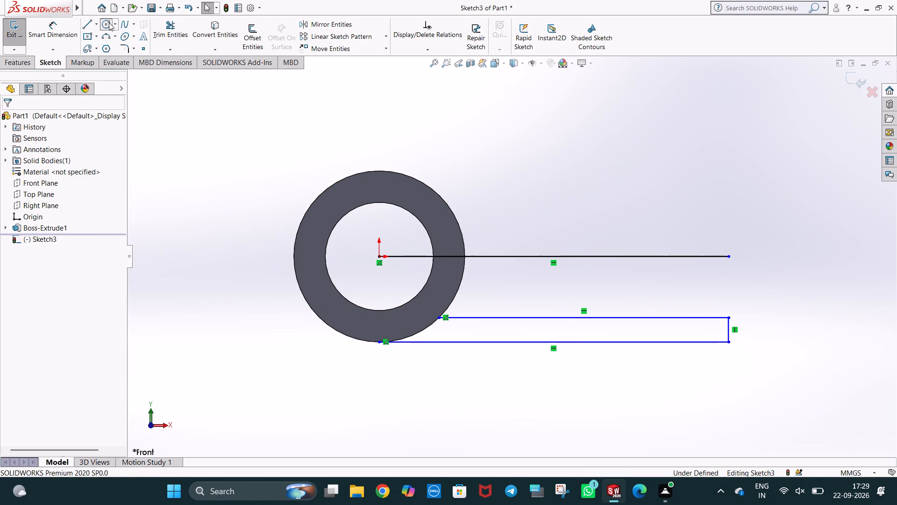
click(379, 255)
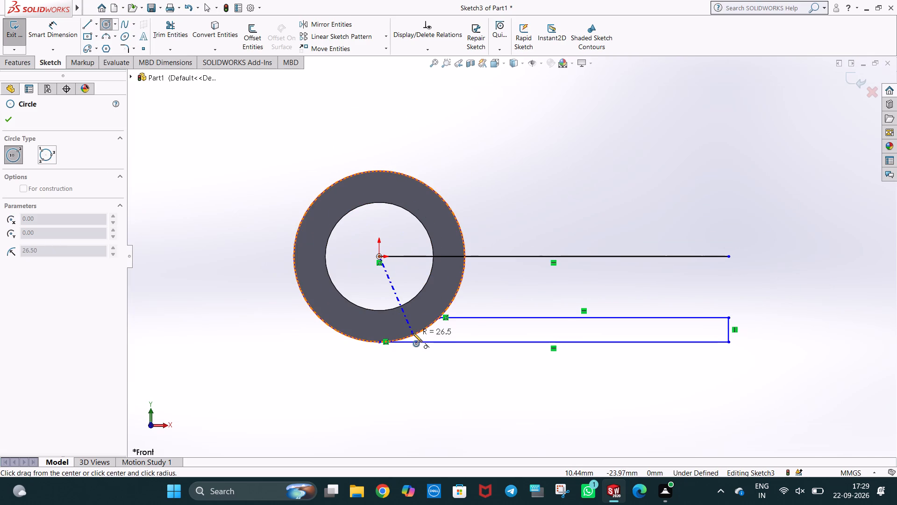
click(413, 333)
key(Escape)
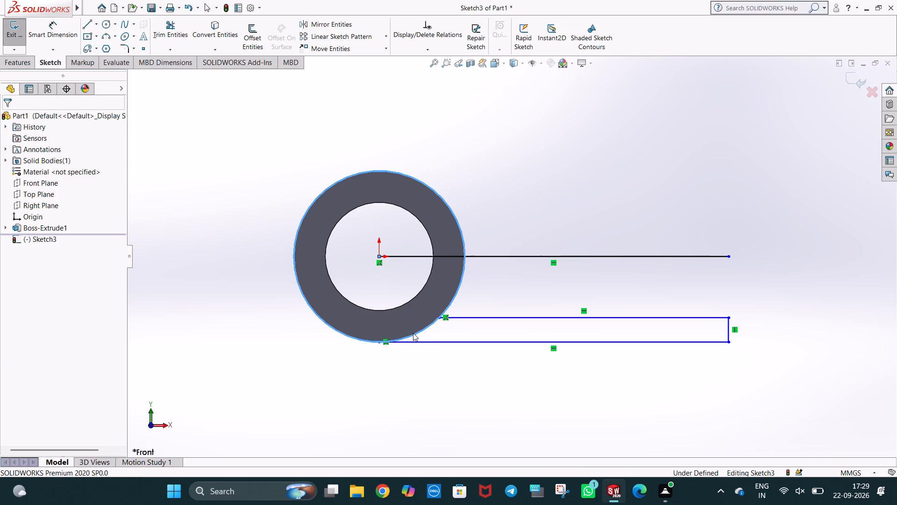
key(Escape)
Delete the 108.2 mm horizontal line that starts at the origin.
click(497, 195)
click(505, 255)
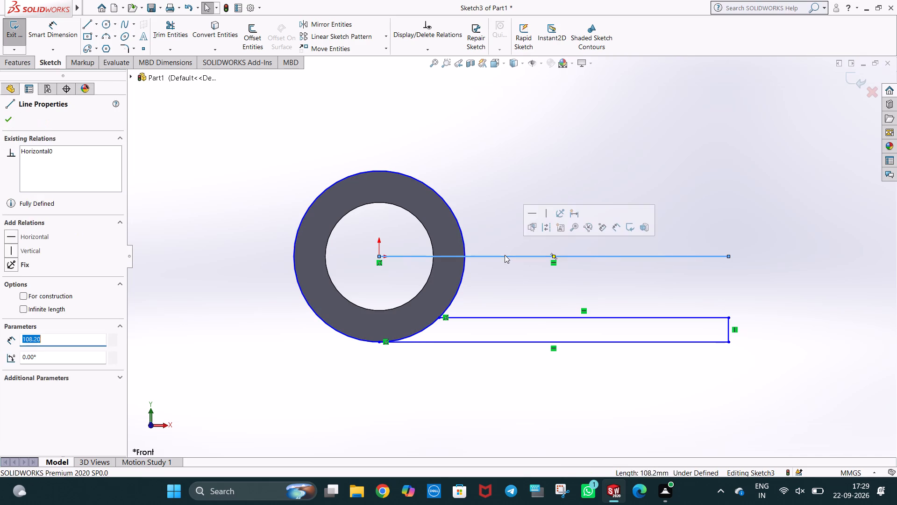
key(Delete)
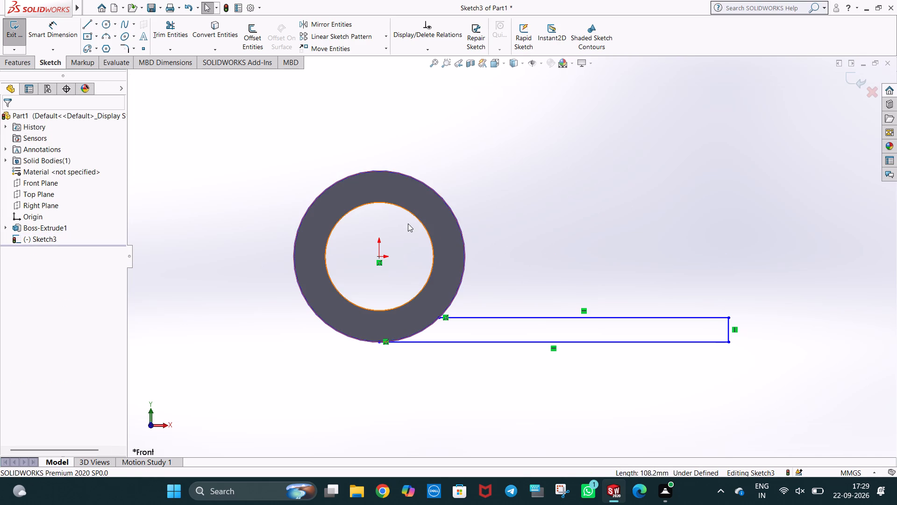
key(ctrl+z)
click(494, 176)
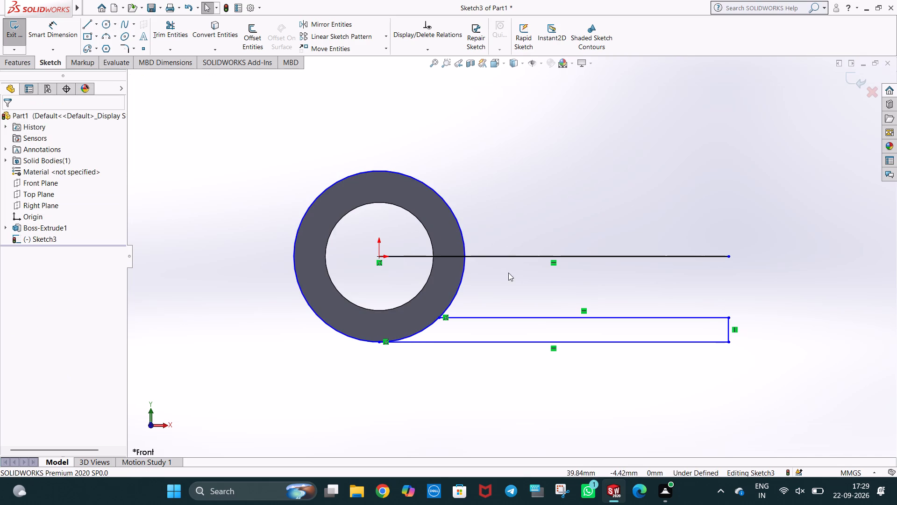
click(514, 258)
key(Delete)
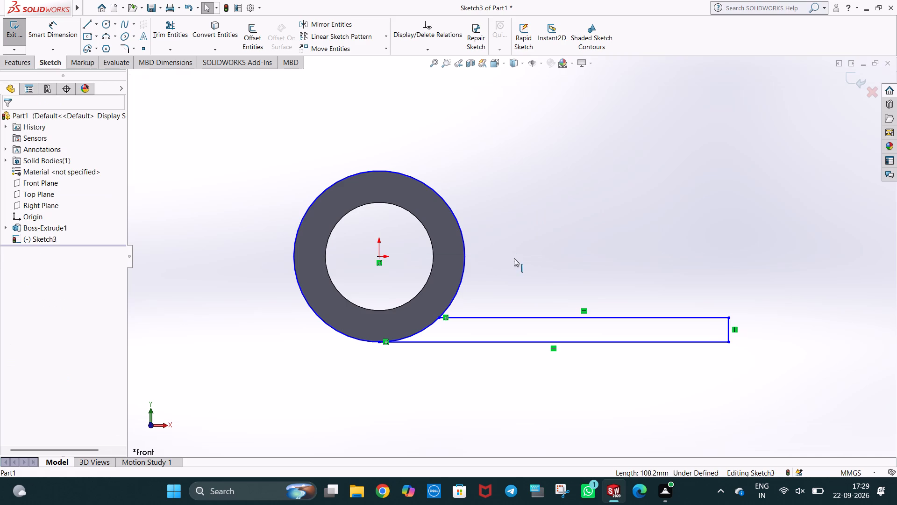
Trim the sketched circle so only its short lower arc between the ends of the two horizontal lines is left.
click(164, 31)
drag(322, 159, 369, 195)
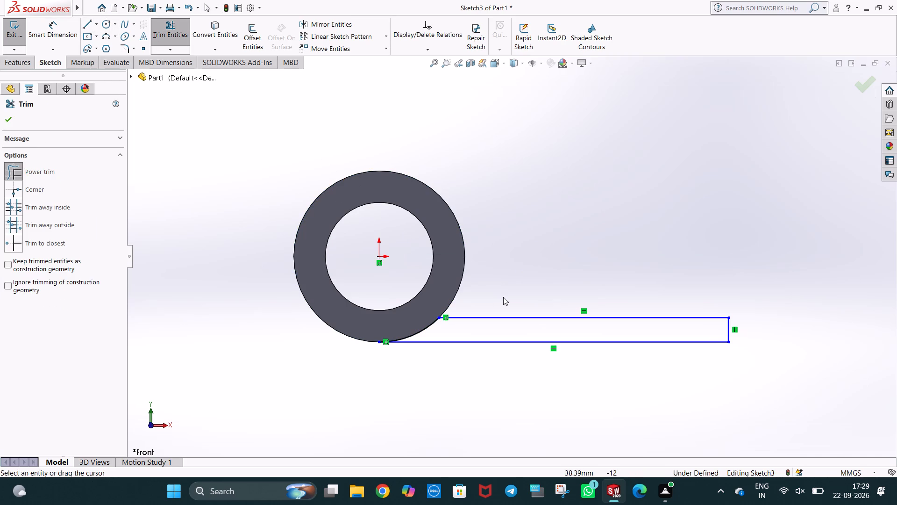
key(Escape)
click(498, 256)
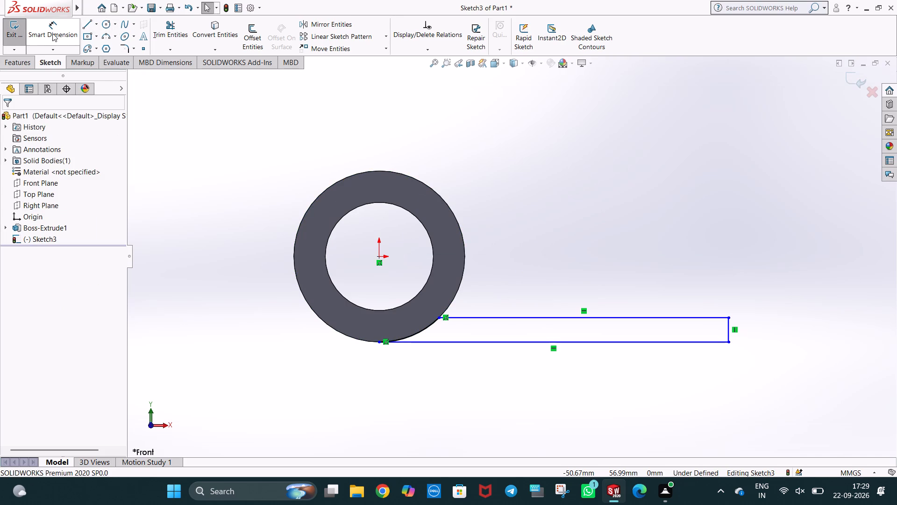
Dimension the lengths of the profile's upper horizontal line, lower horizontal line and vertical end line, accepting their drawn values.
click(52, 33)
click(496, 320)
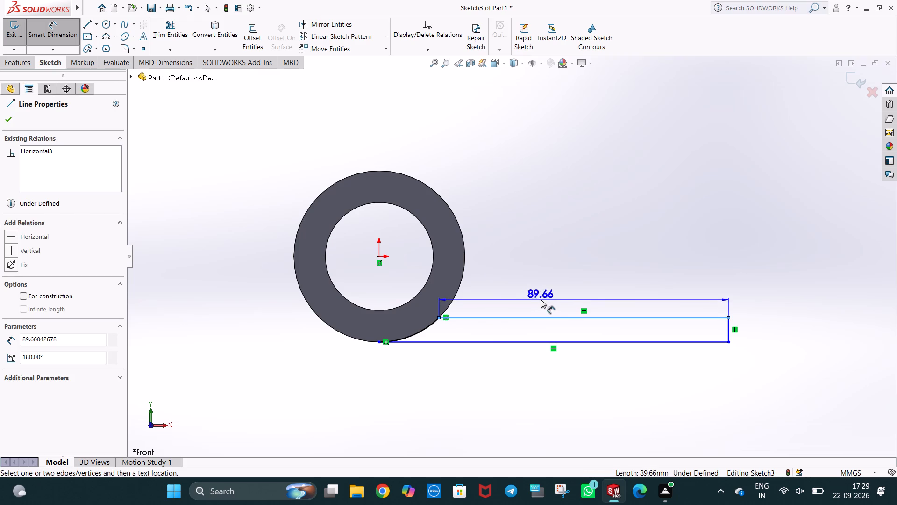
click(587, 295)
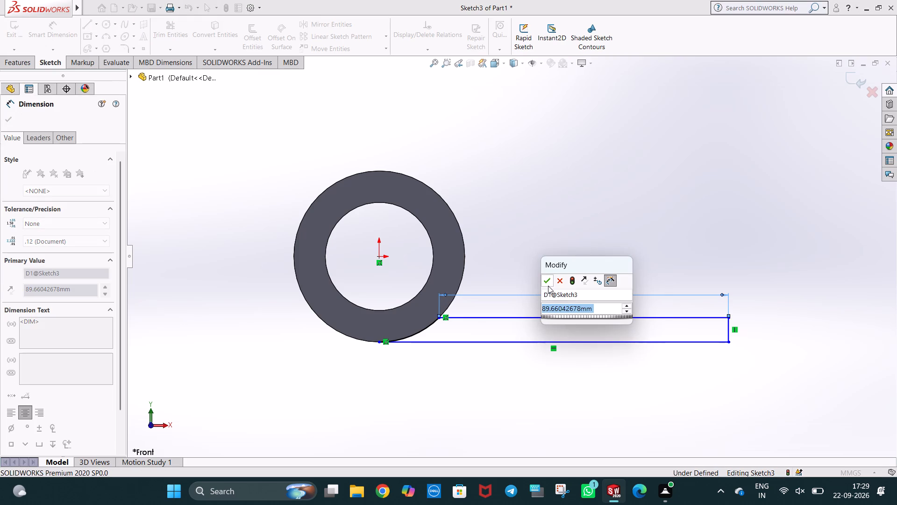
click(548, 286)
click(582, 343)
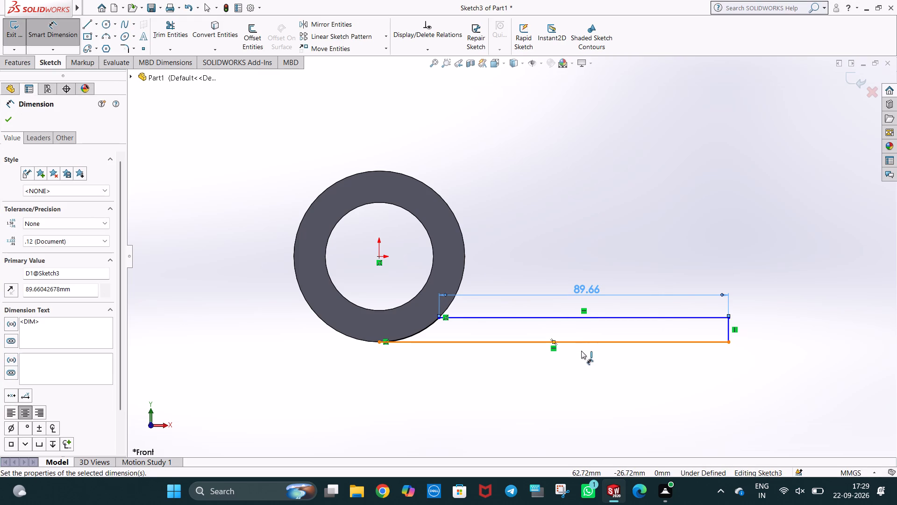
click(547, 373)
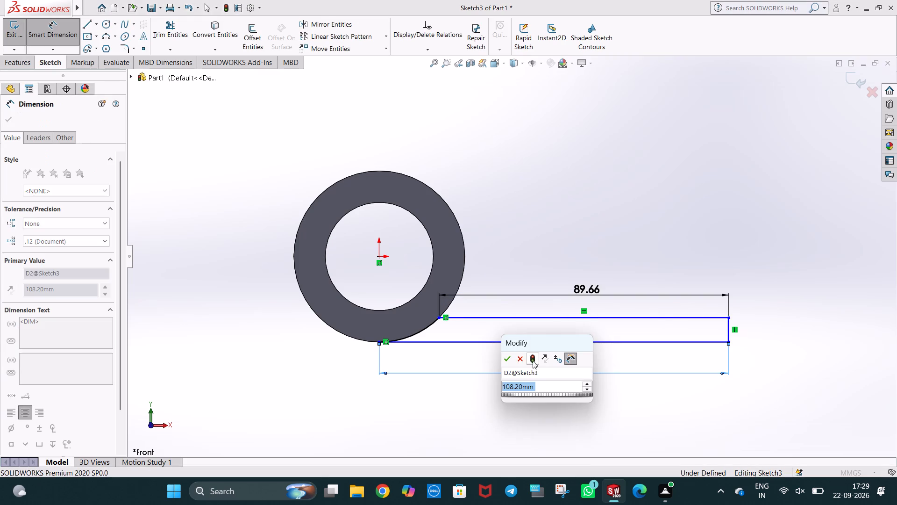
click(508, 358)
click(654, 409)
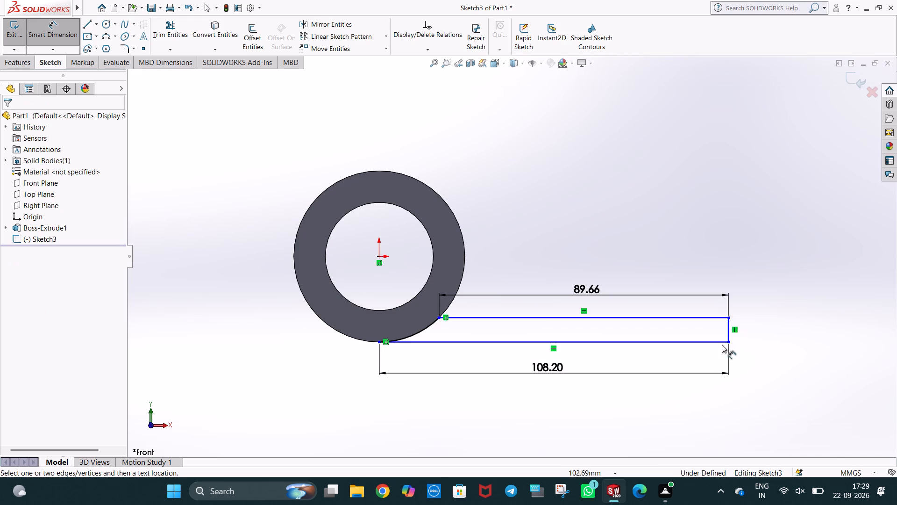
click(727, 331)
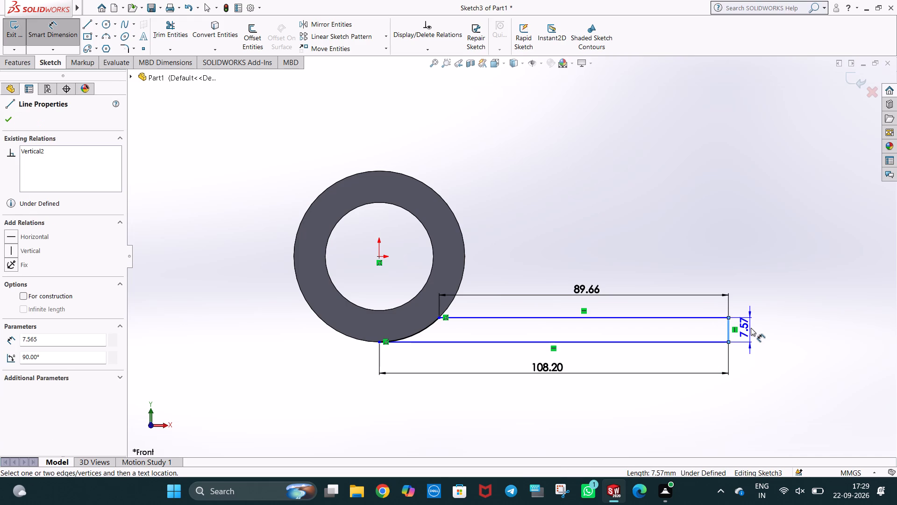
click(751, 329)
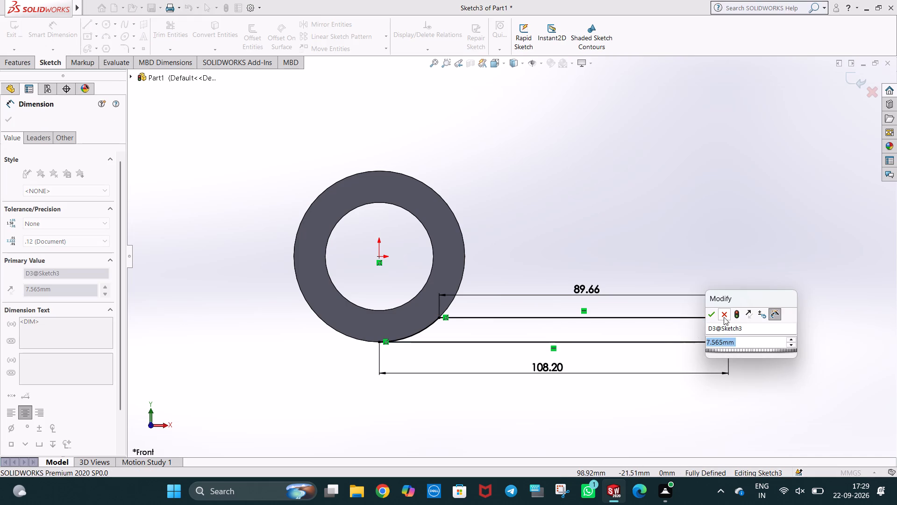
click(712, 316)
click(625, 216)
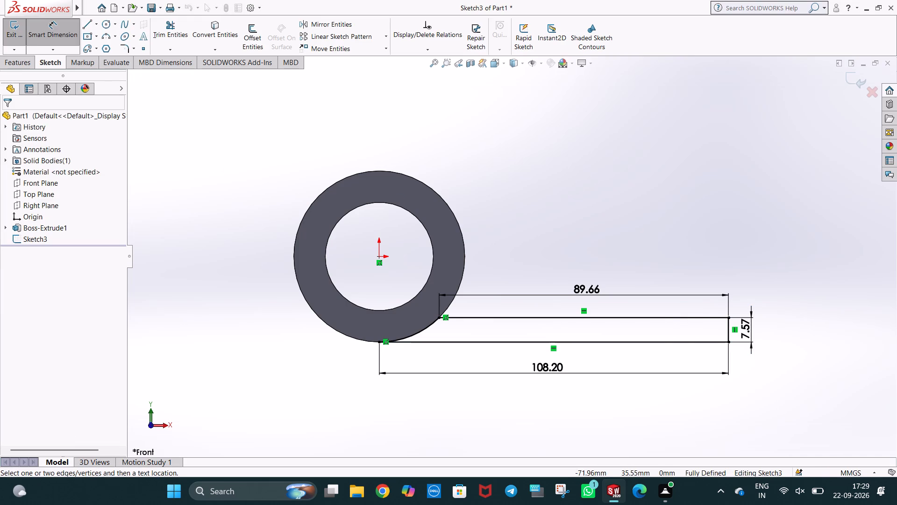
Extrude the arm profile 56.5 mm with the Mid Plane end condition, merged with the tube.
click(22, 65)
click(25, 46)
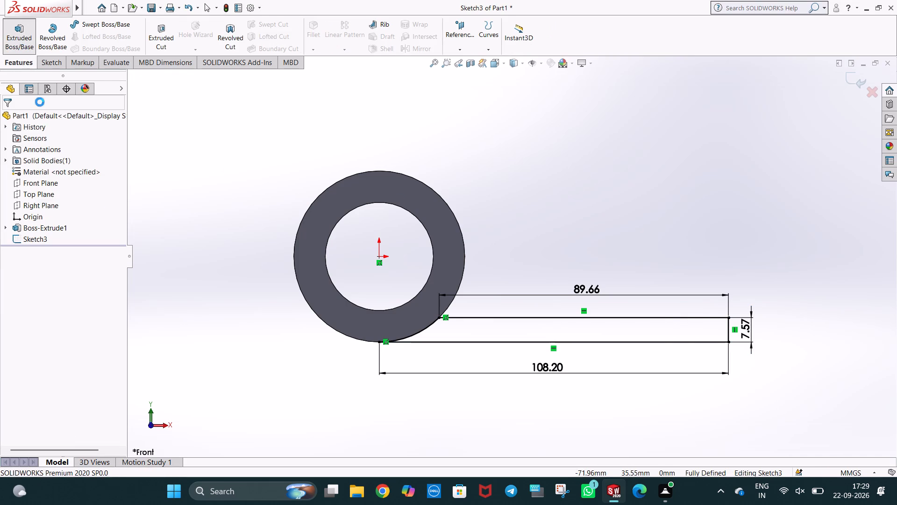
scroll(421, 385, up, 3)
middle_drag(426, 374, 429, 406)
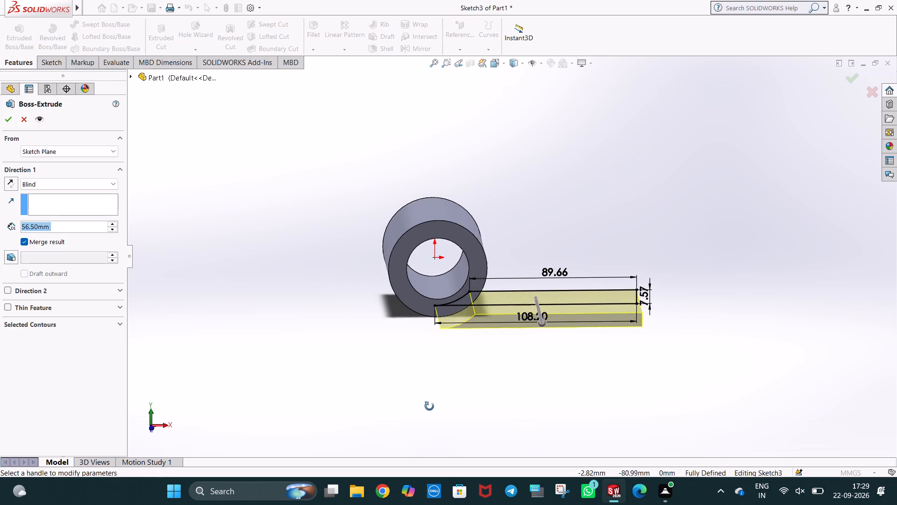
middle_drag(429, 406, 416, 416)
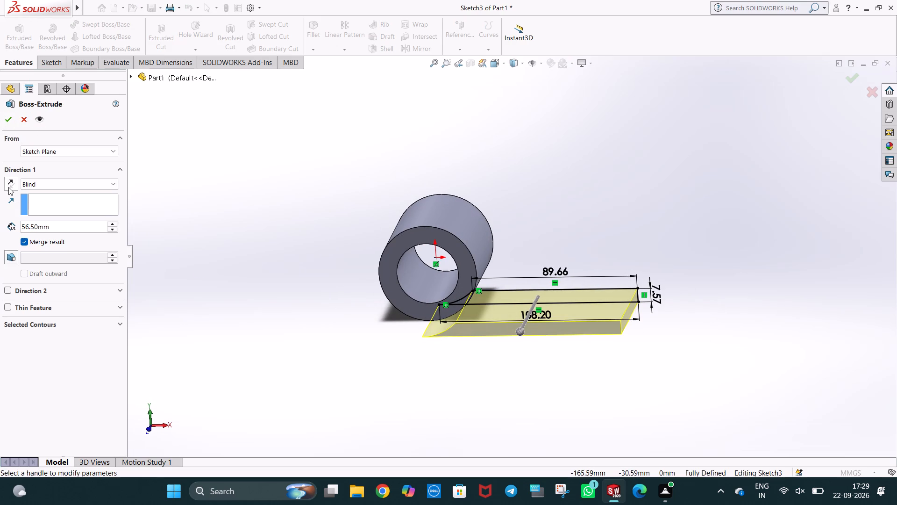
click(8, 183)
middle_drag(395, 332, 365, 388)
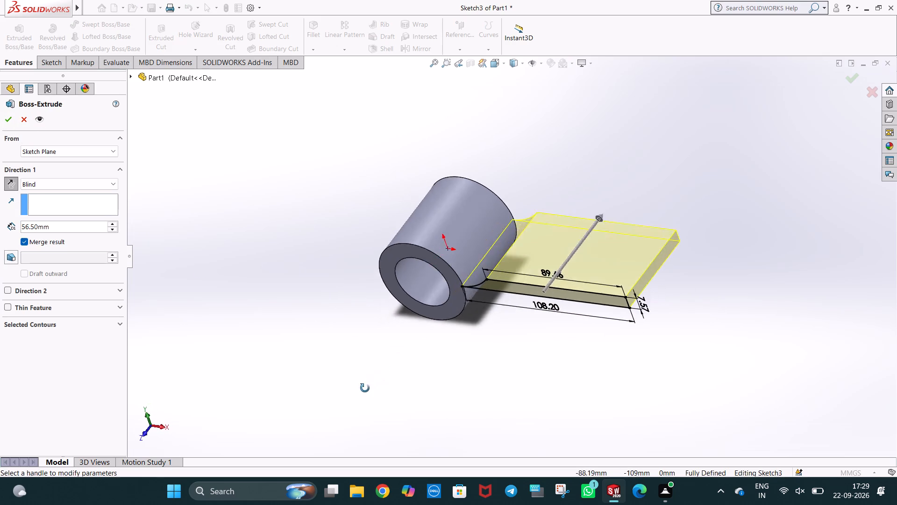
middle_drag(365, 388, 317, 344)
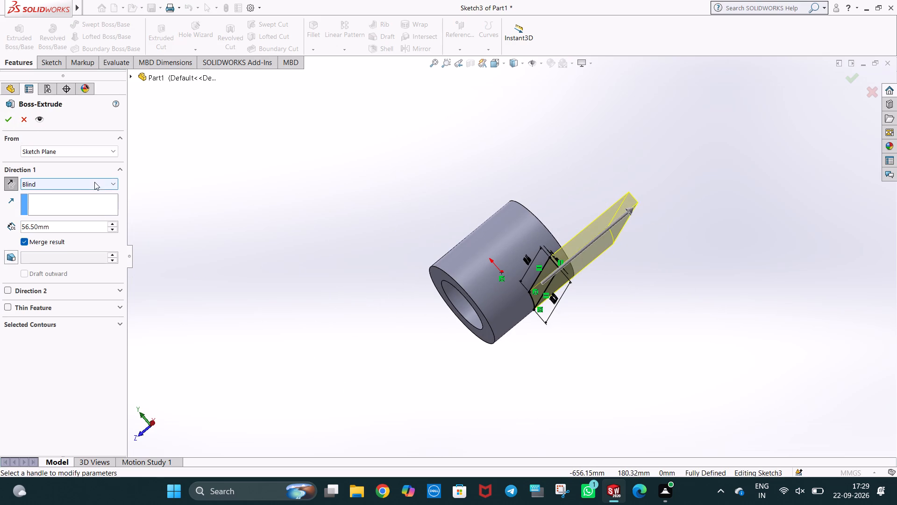
click(94, 180)
click(71, 242)
middle_drag(361, 282, 367, 288)
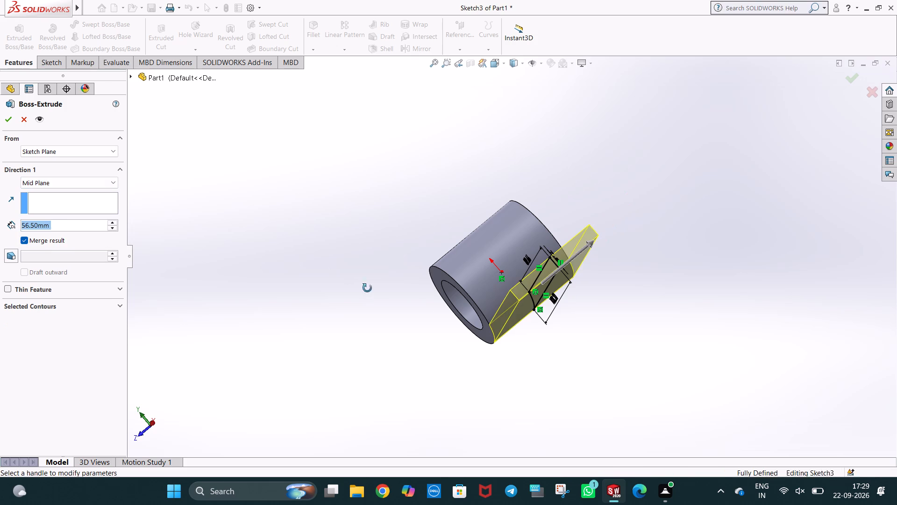
middle_drag(367, 288, 388, 382)
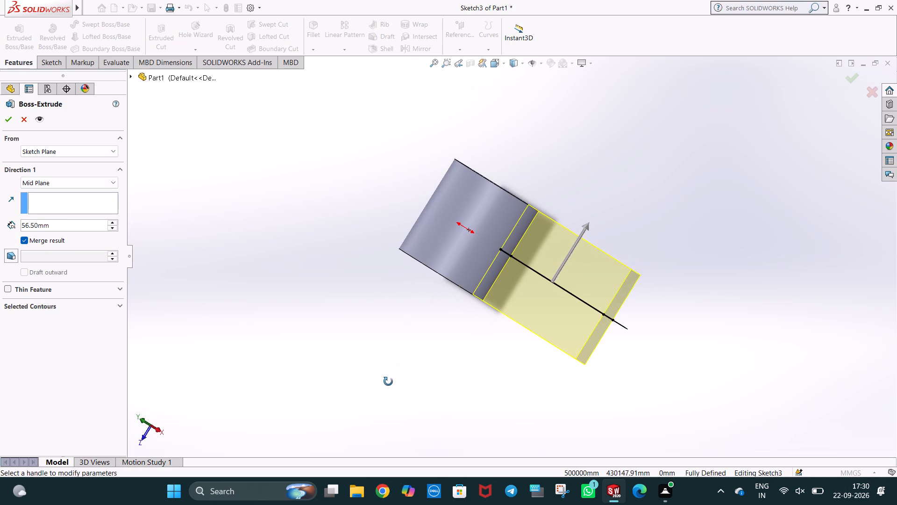
middle_drag(388, 382, 388, 382)
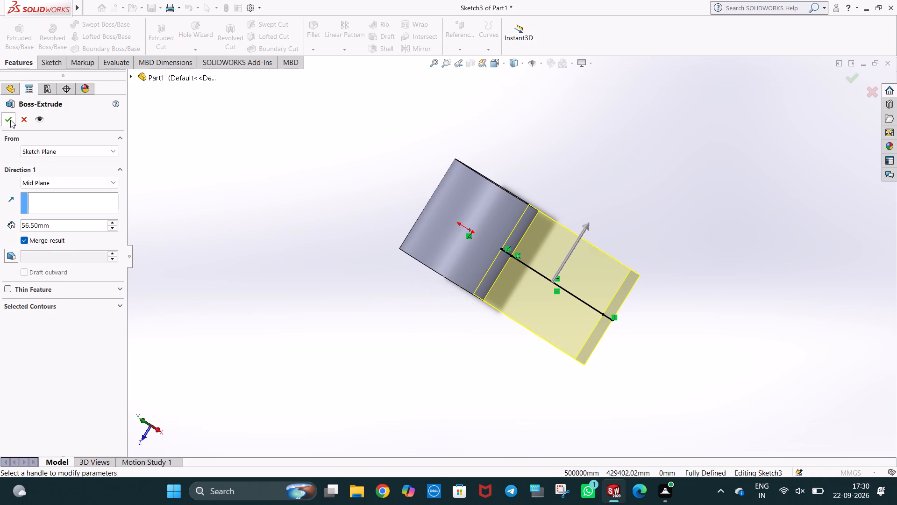
click(10, 119)
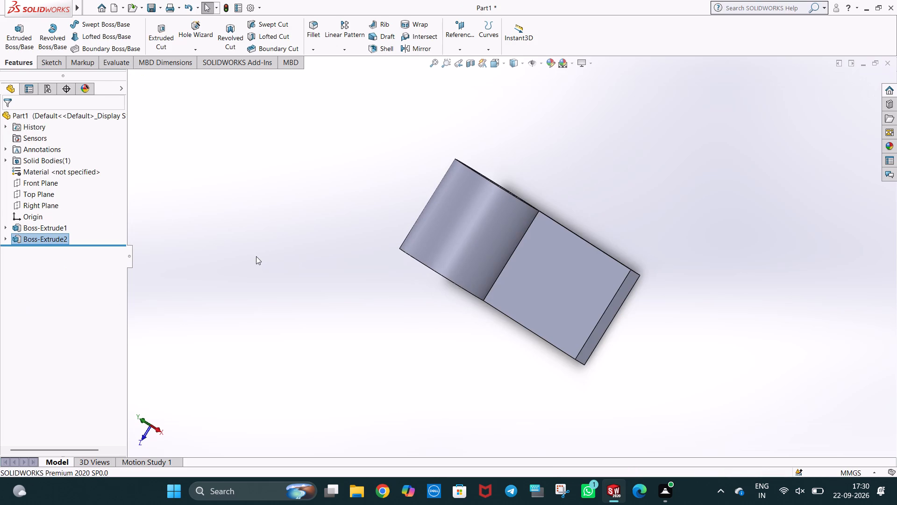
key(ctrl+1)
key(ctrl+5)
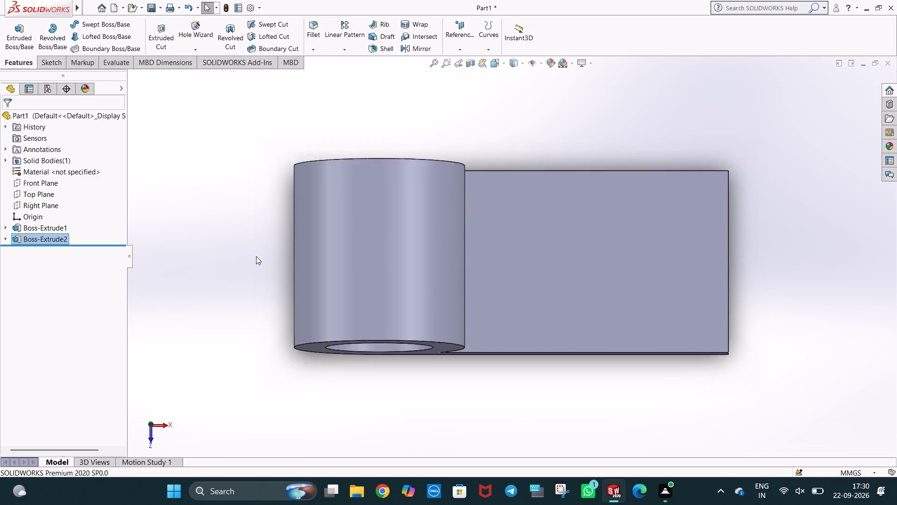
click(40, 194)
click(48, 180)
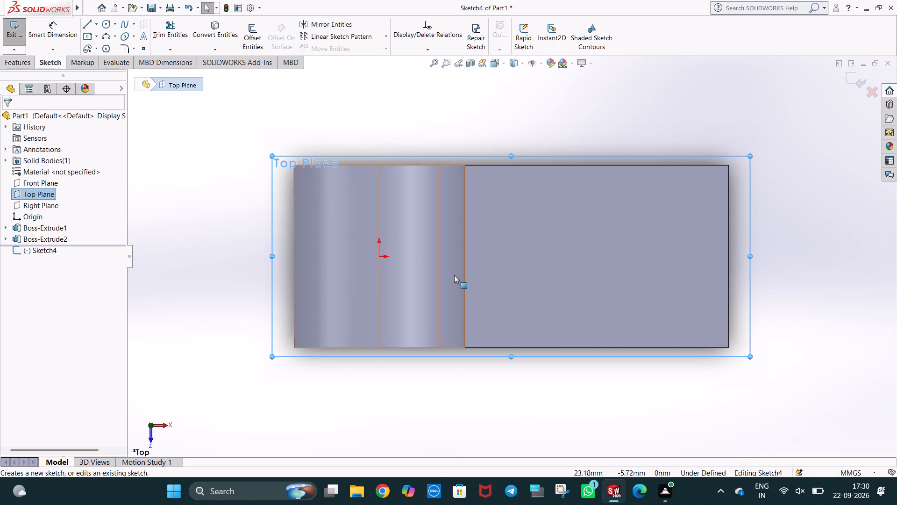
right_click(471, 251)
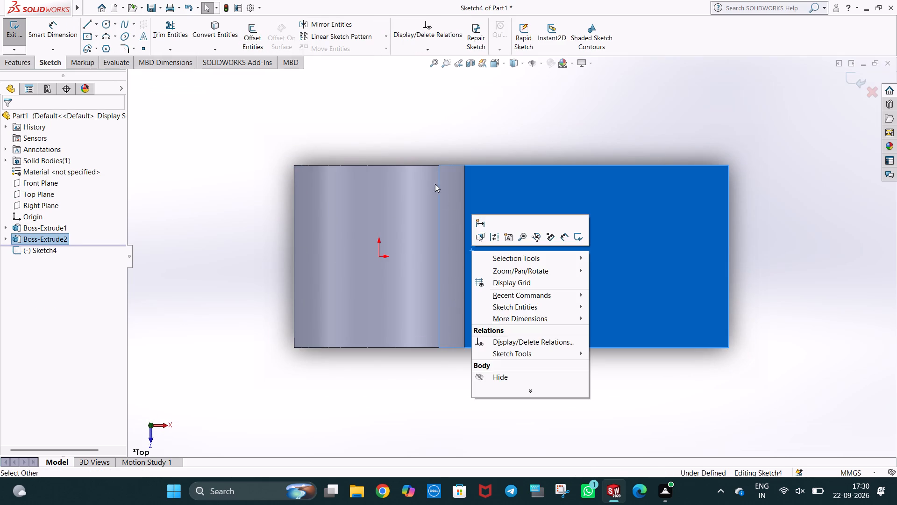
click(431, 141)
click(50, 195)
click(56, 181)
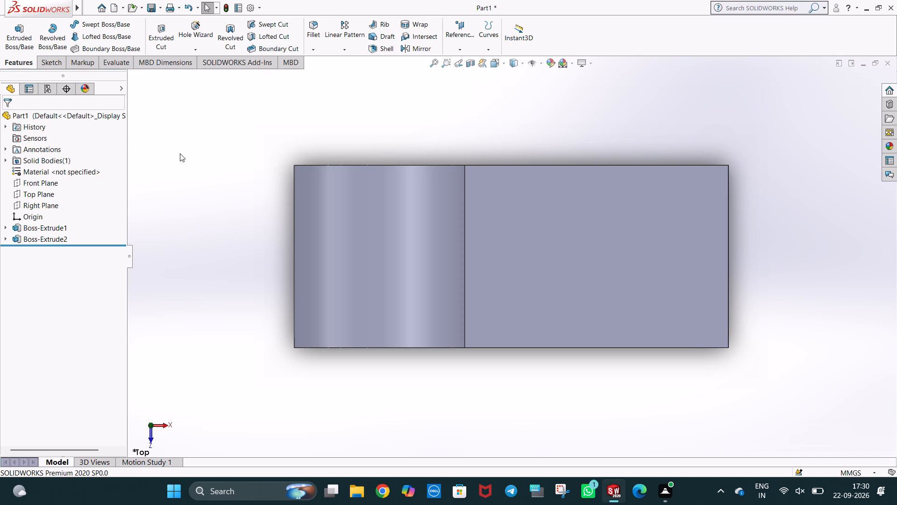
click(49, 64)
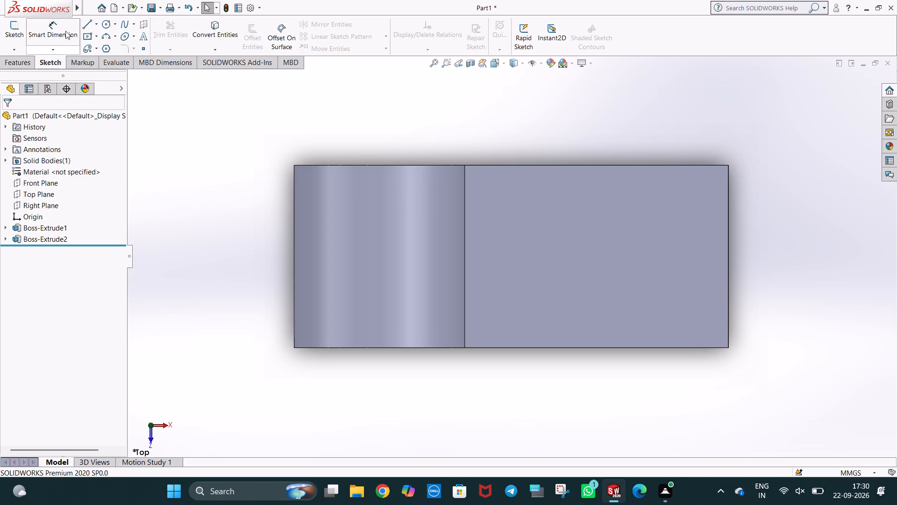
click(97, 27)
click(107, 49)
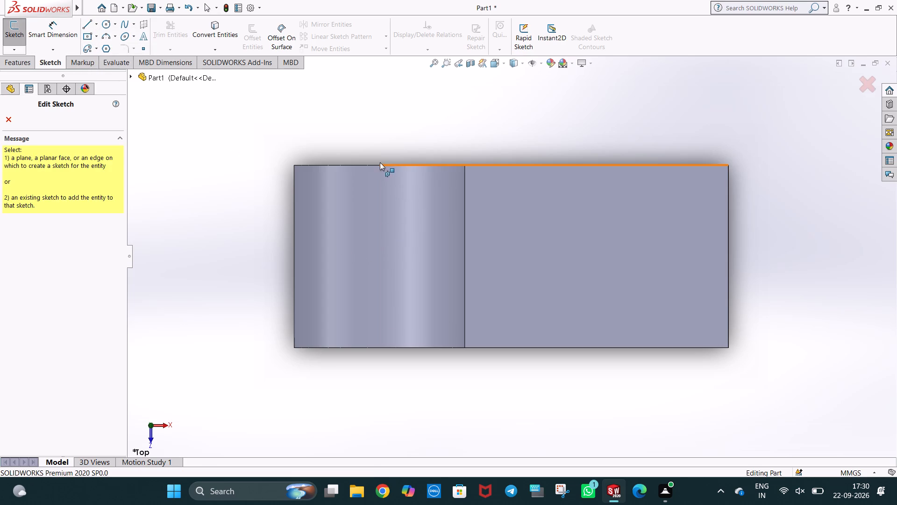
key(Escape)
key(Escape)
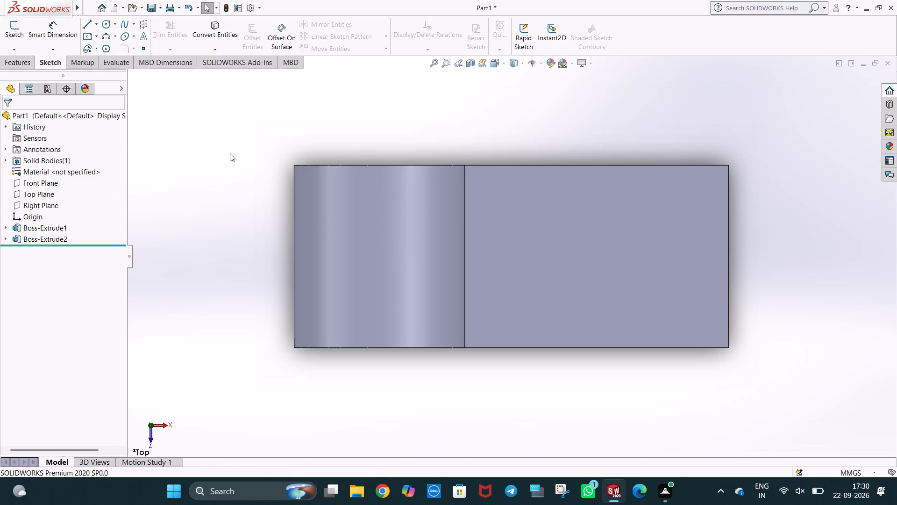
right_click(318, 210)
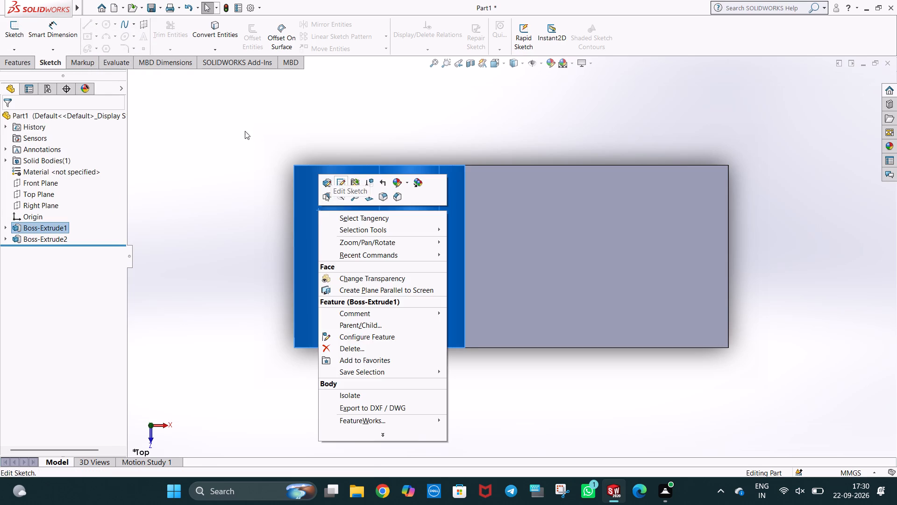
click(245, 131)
Start a new sketch on the Top Plane.
click(39, 195)
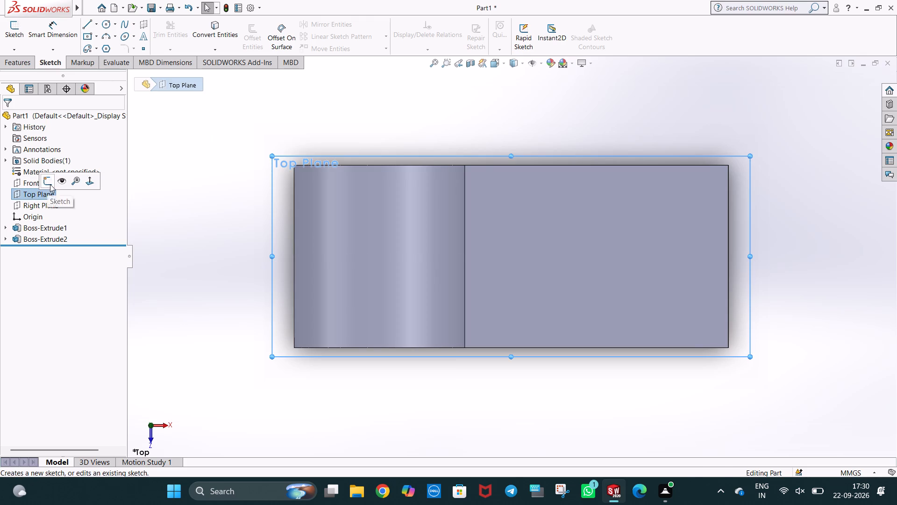
click(50, 184)
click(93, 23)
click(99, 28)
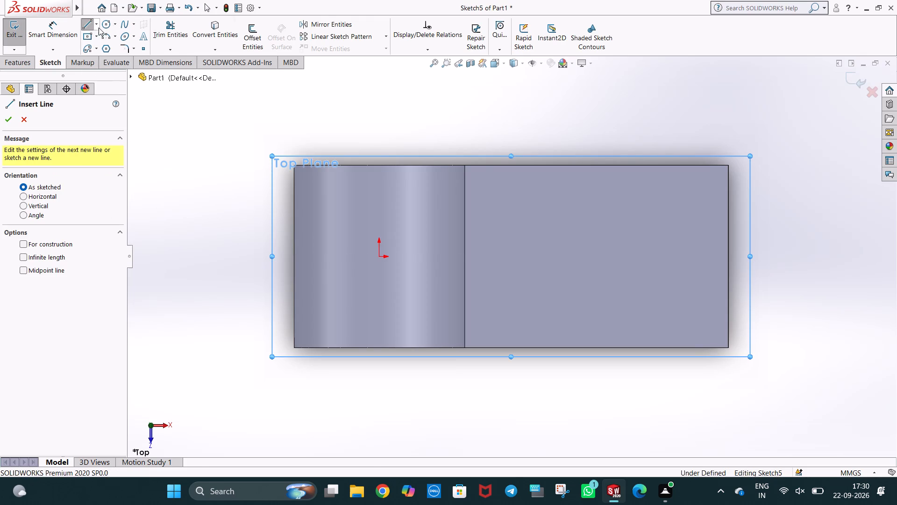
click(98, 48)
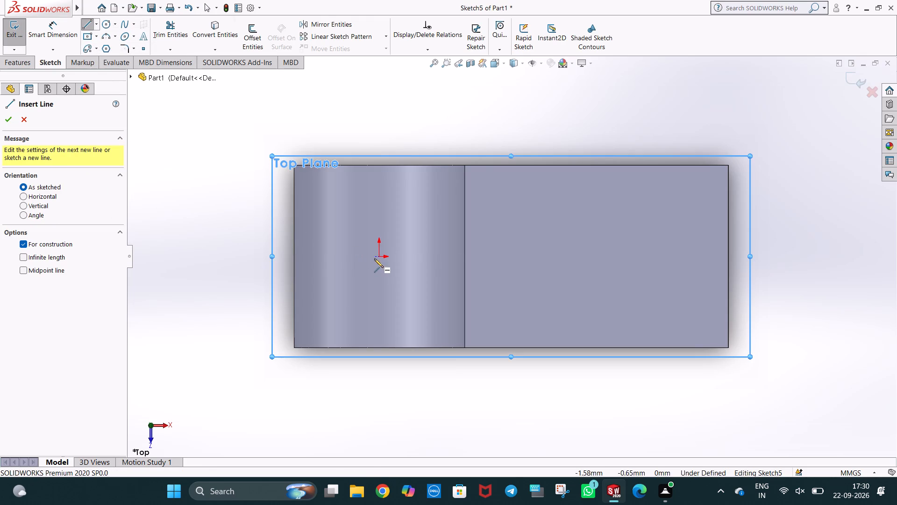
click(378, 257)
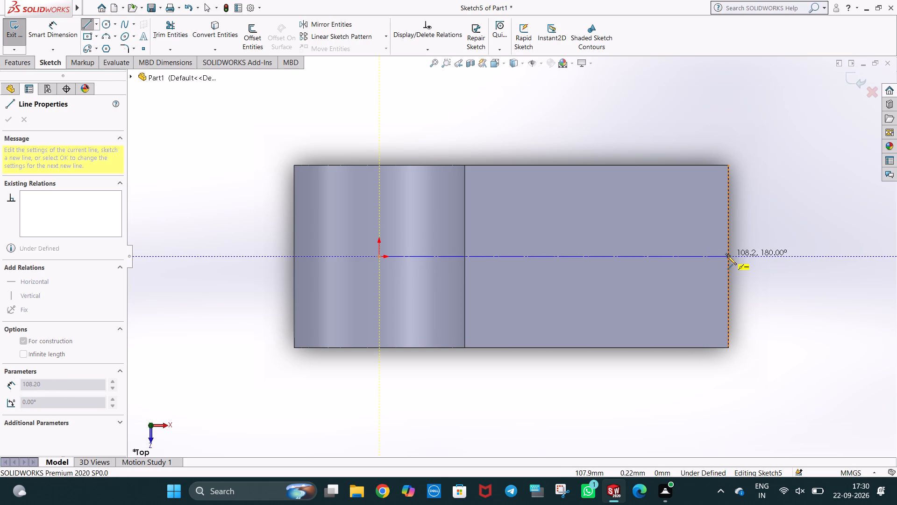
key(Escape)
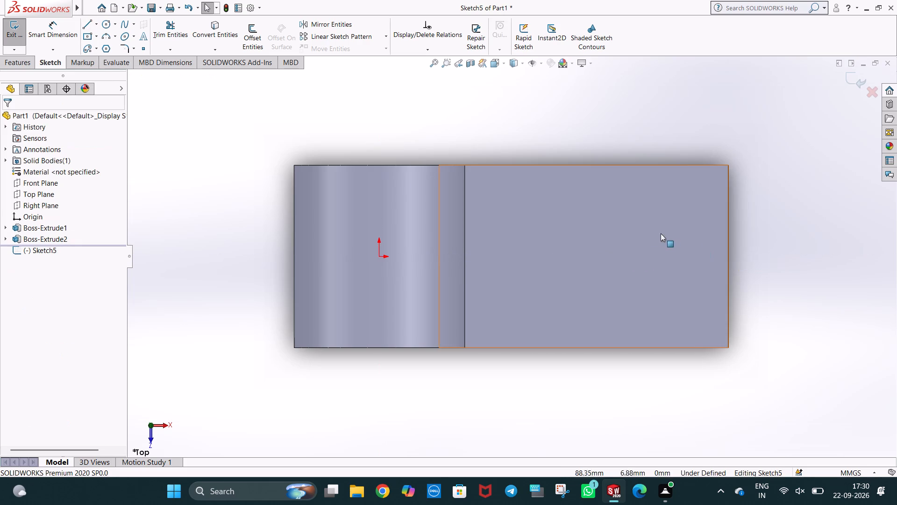
Draw a circle of radius 38.1 mm centred on the midpoint of the arm's free end edge.
click(105, 25)
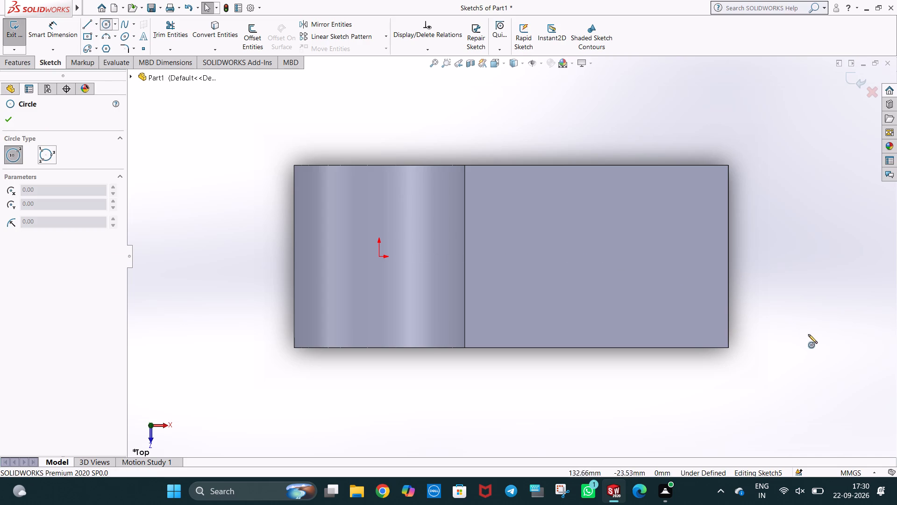
click(729, 256)
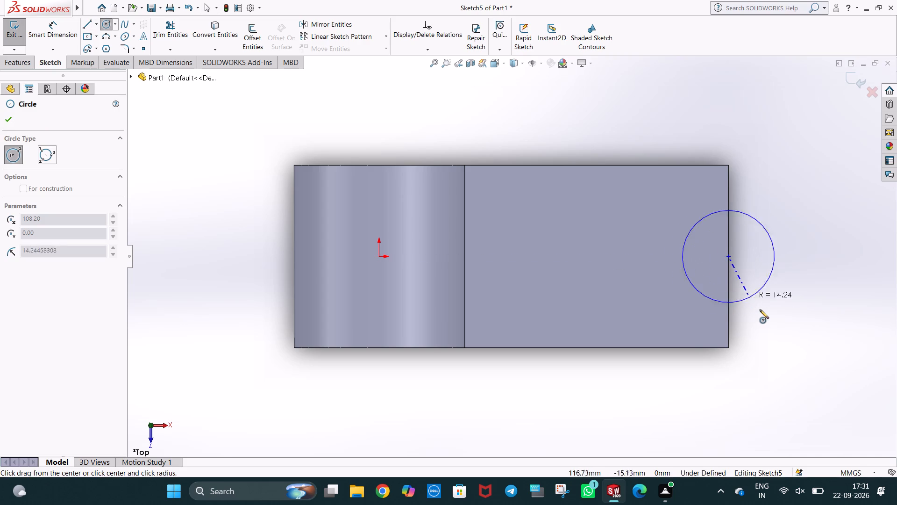
click(781, 356)
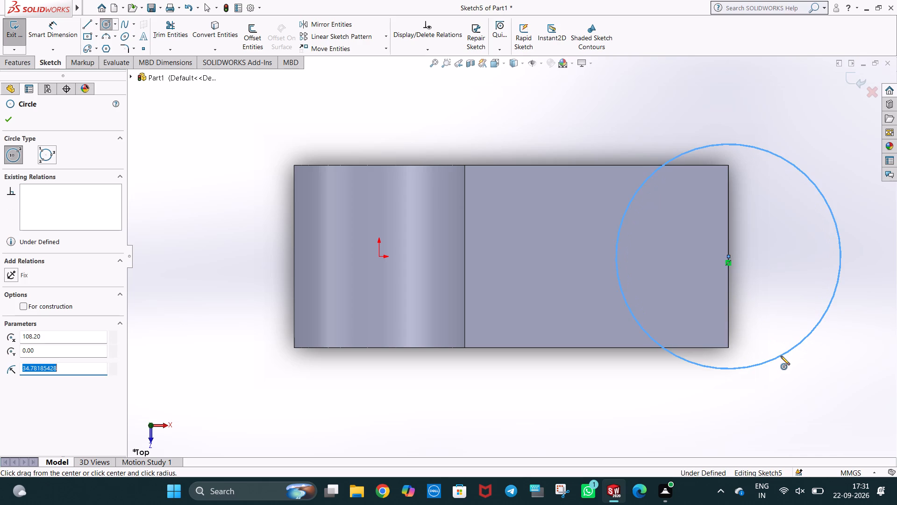
text(38.1)
key(Return)
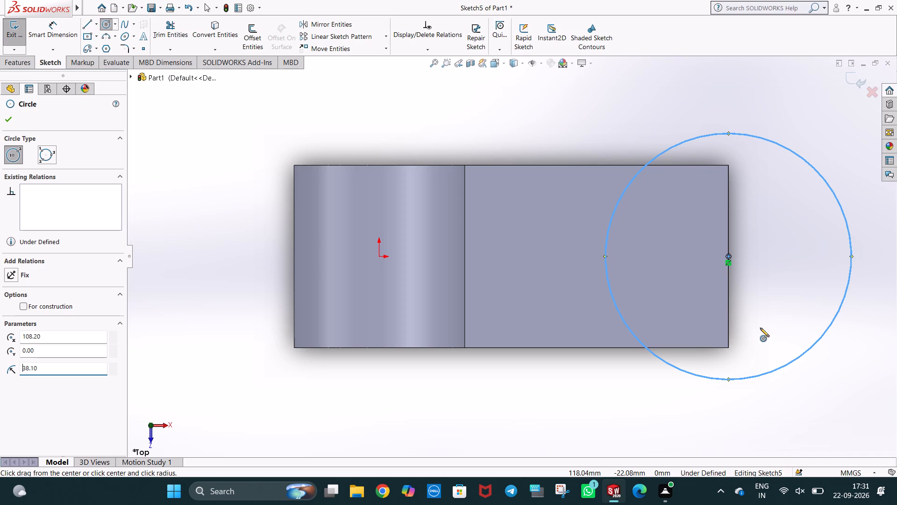
Draw a concentric inner circle of radius 31.75 mm from the same centre at the arm's end.
click(728, 258)
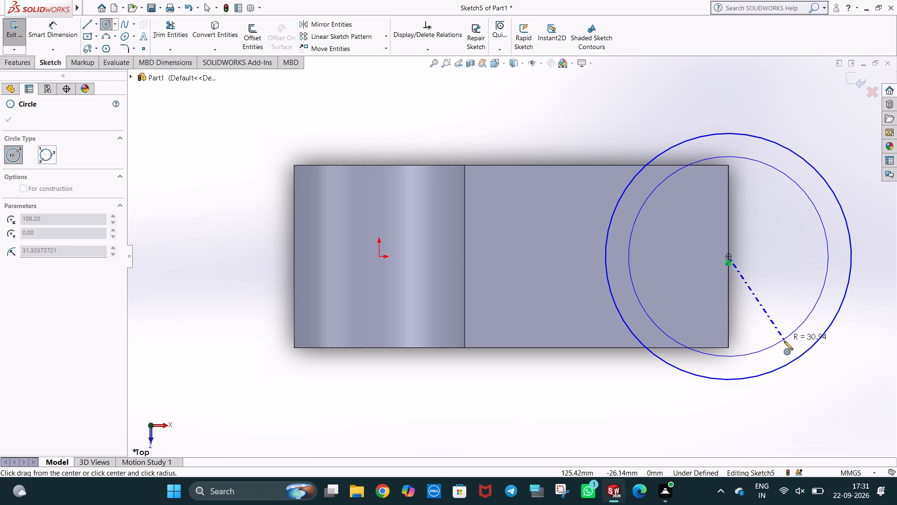
click(784, 341)
text(31.75)
key(Return)
key(Escape)
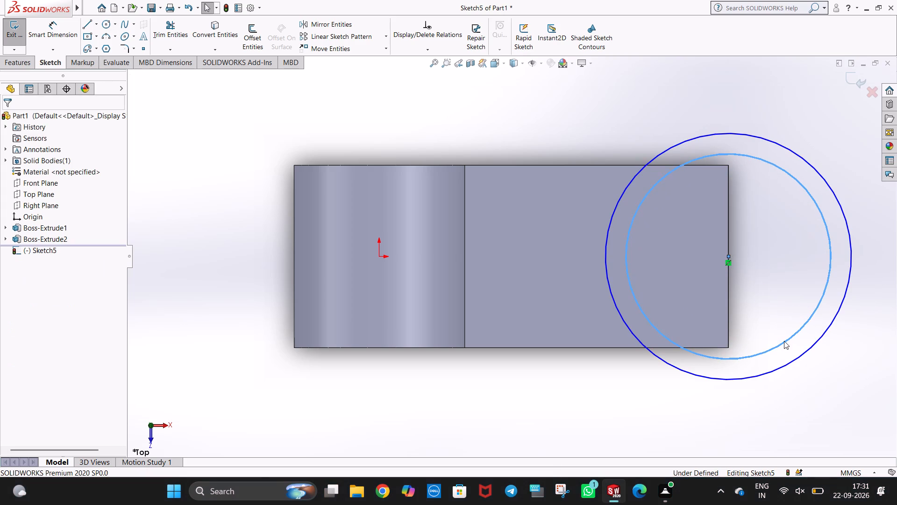
click(646, 410)
Start a Boss-Extrude of the sketch with the two concentric circles.
middle_drag(649, 350, 635, 139)
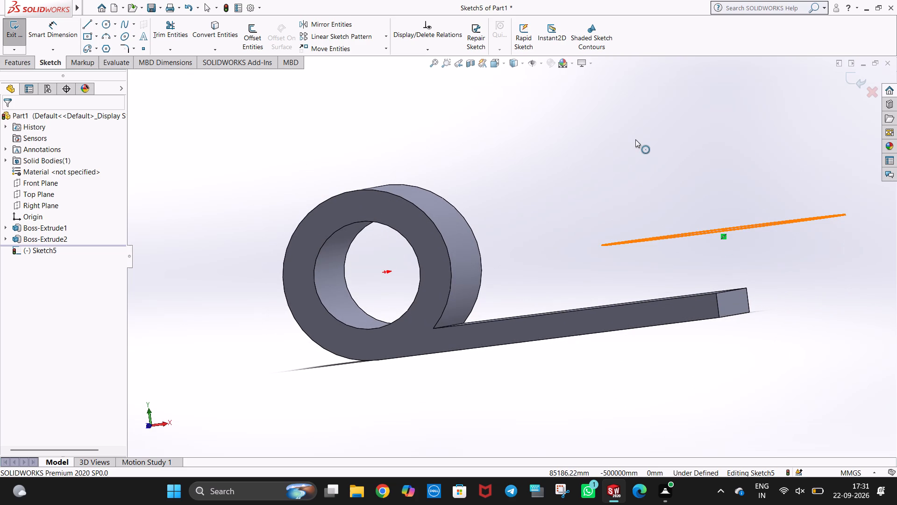
middle_drag(635, 139, 646, 199)
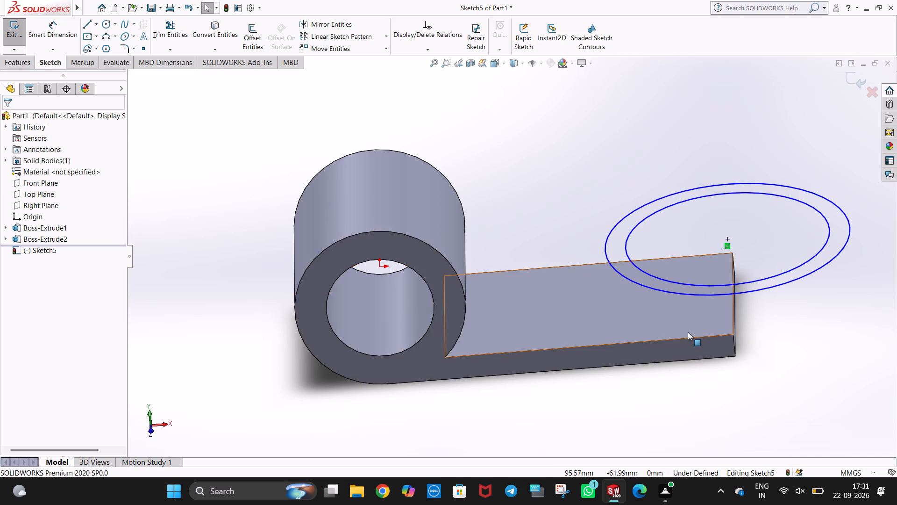
middle_drag(688, 332, 690, 285)
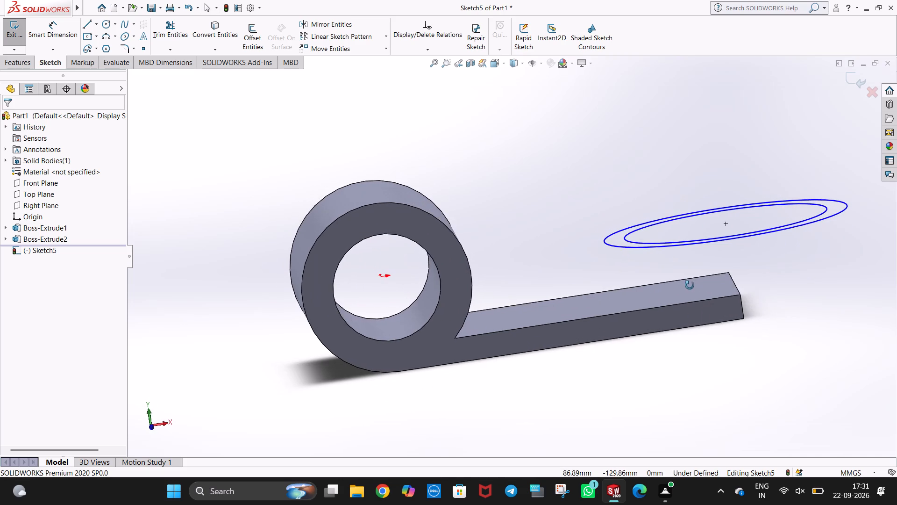
middle_drag(690, 285, 683, 288)
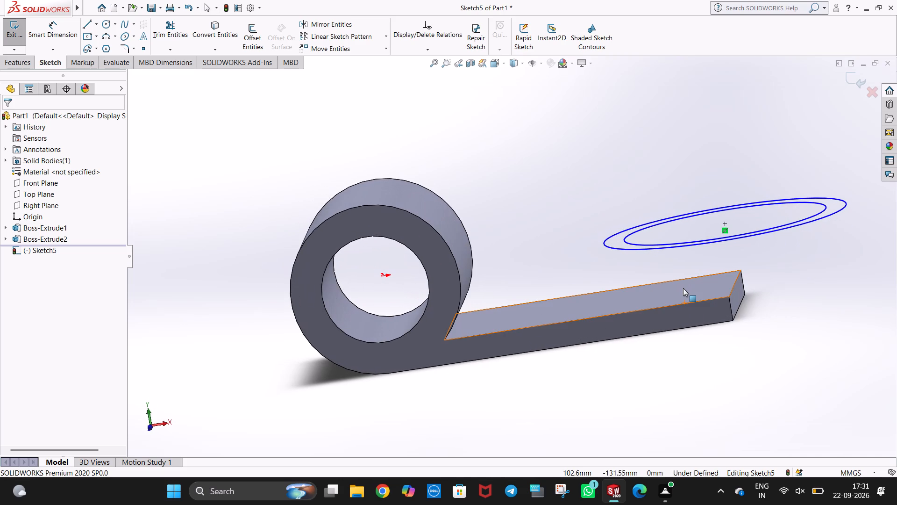
click(23, 57)
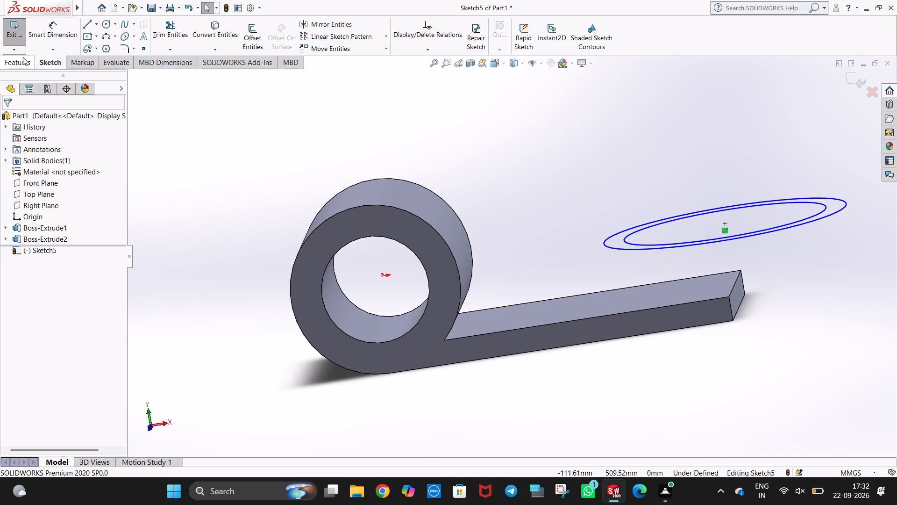
click(28, 45)
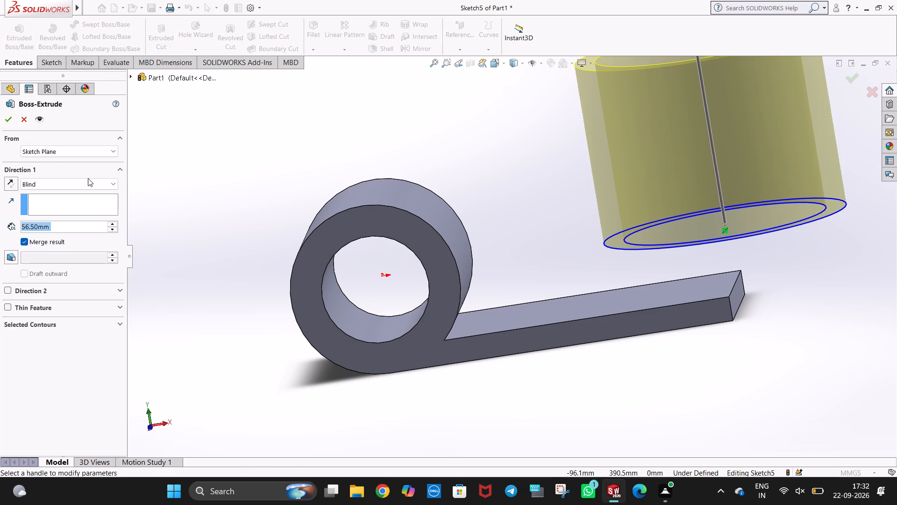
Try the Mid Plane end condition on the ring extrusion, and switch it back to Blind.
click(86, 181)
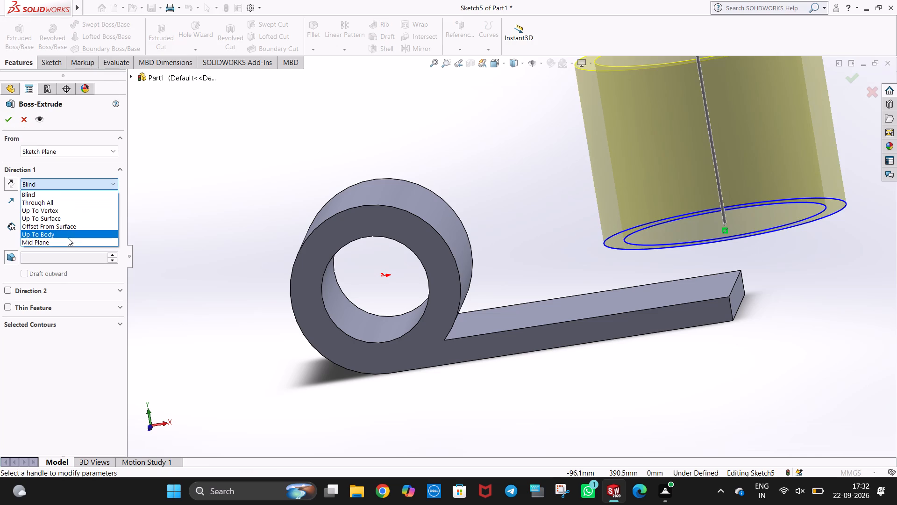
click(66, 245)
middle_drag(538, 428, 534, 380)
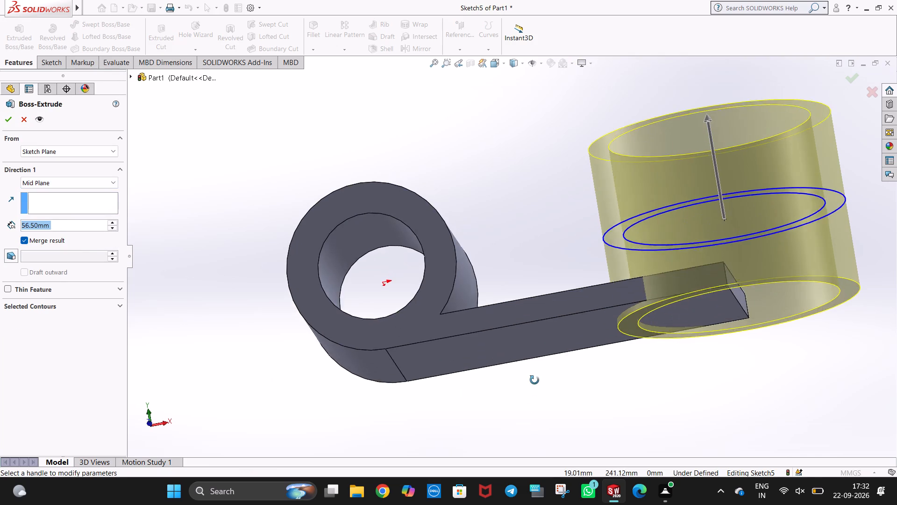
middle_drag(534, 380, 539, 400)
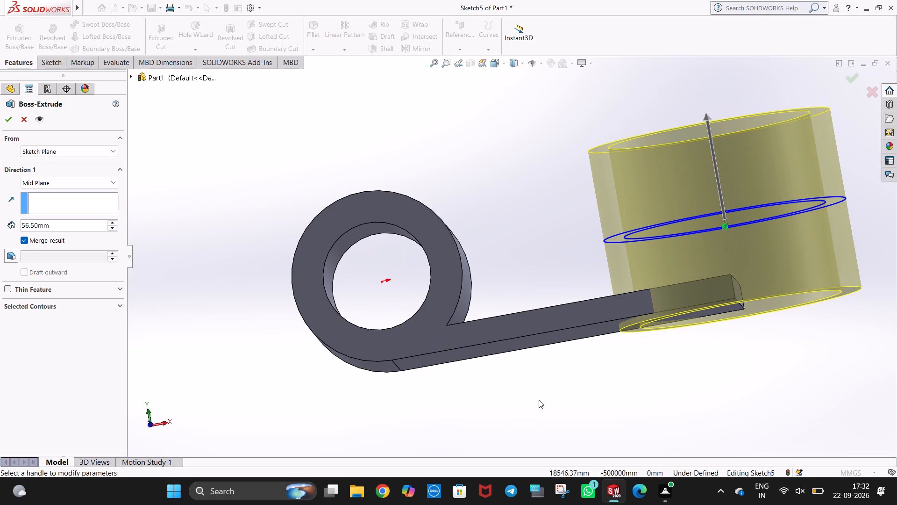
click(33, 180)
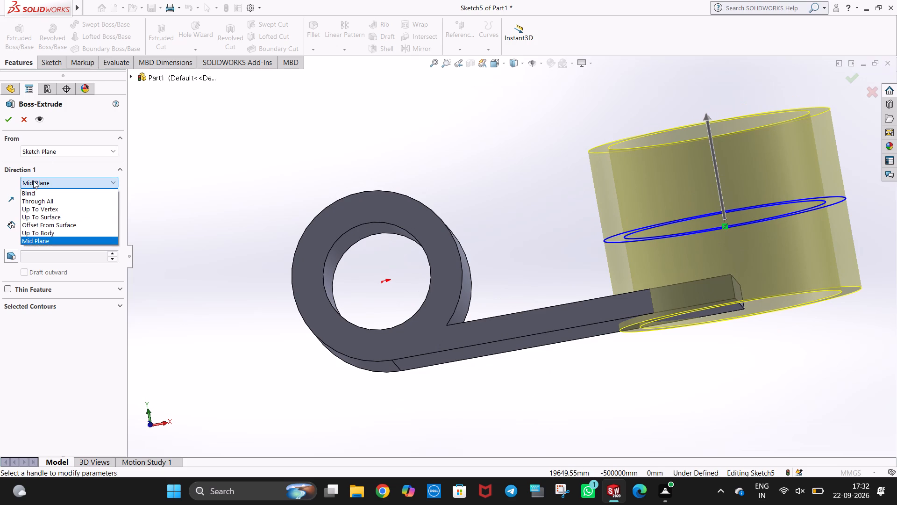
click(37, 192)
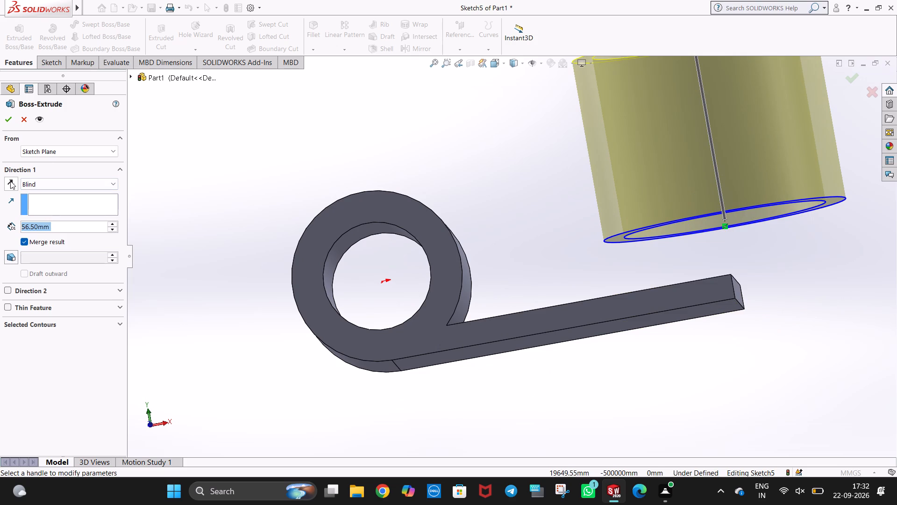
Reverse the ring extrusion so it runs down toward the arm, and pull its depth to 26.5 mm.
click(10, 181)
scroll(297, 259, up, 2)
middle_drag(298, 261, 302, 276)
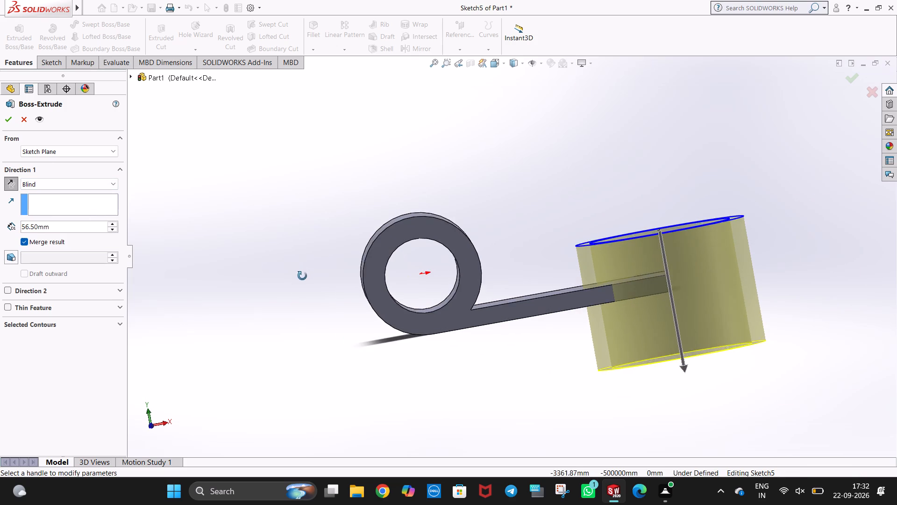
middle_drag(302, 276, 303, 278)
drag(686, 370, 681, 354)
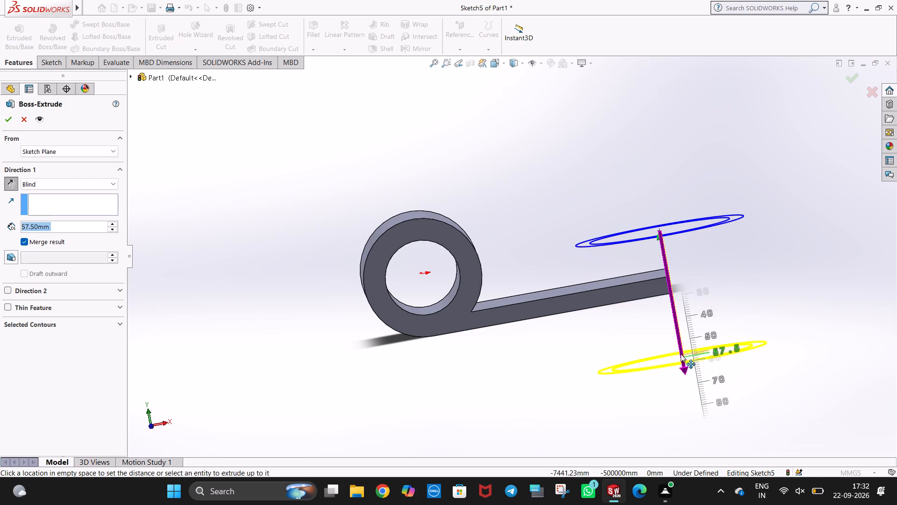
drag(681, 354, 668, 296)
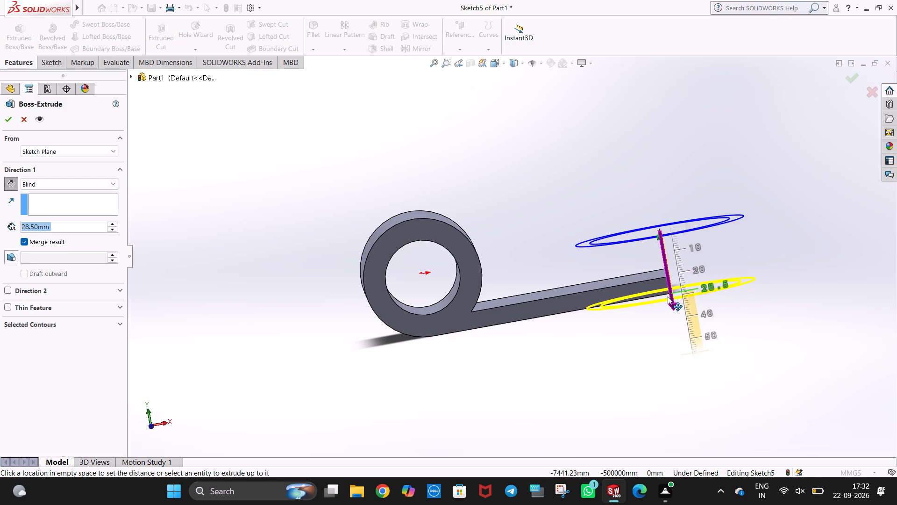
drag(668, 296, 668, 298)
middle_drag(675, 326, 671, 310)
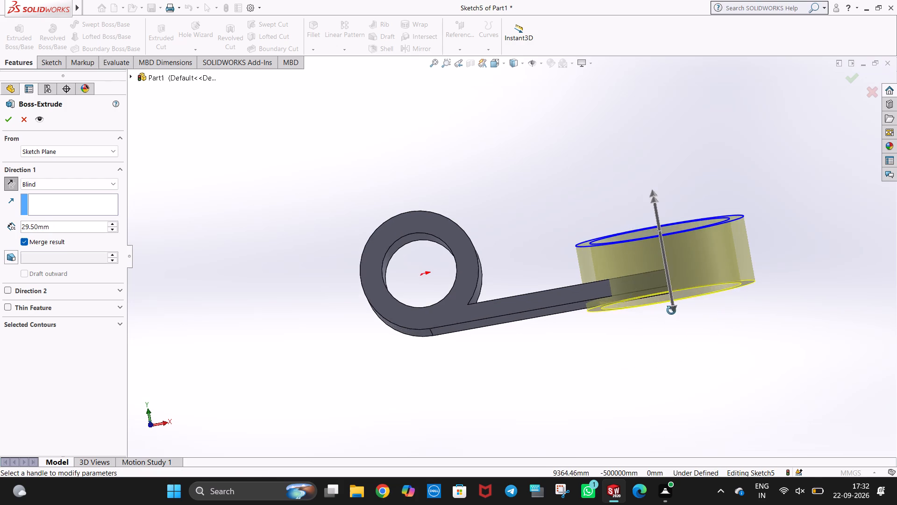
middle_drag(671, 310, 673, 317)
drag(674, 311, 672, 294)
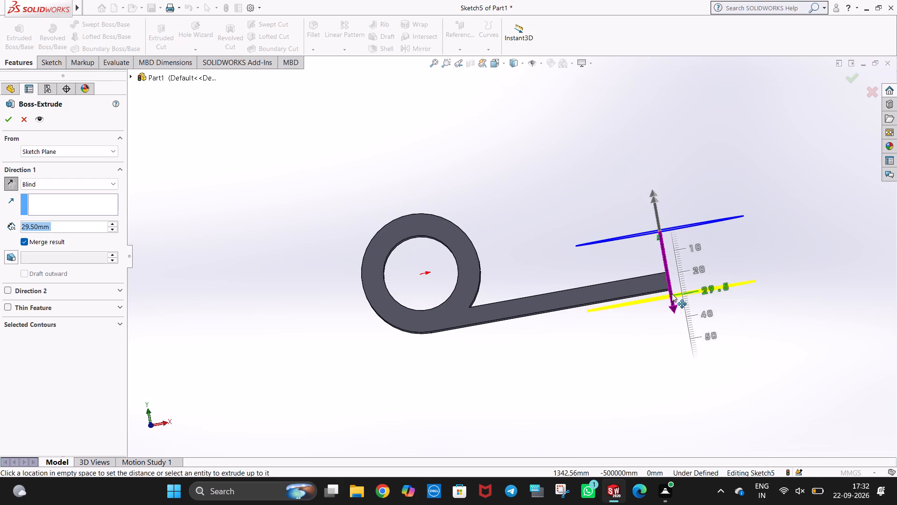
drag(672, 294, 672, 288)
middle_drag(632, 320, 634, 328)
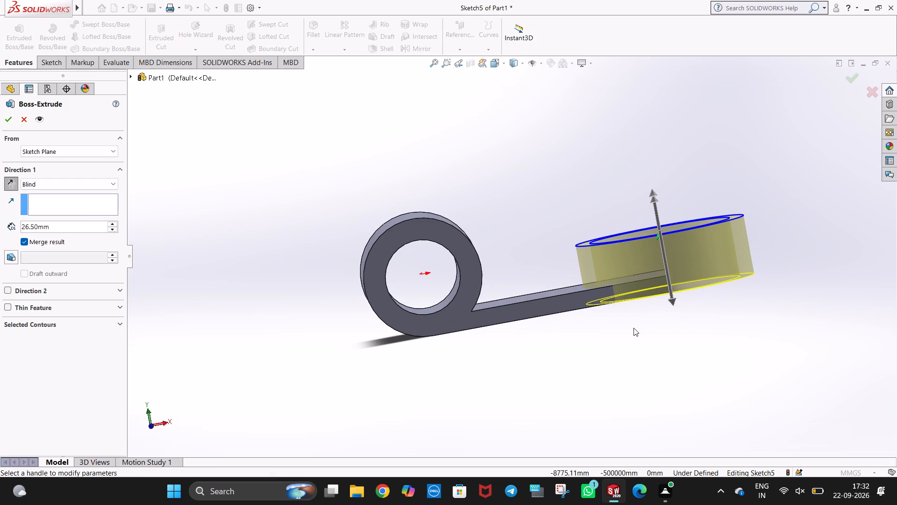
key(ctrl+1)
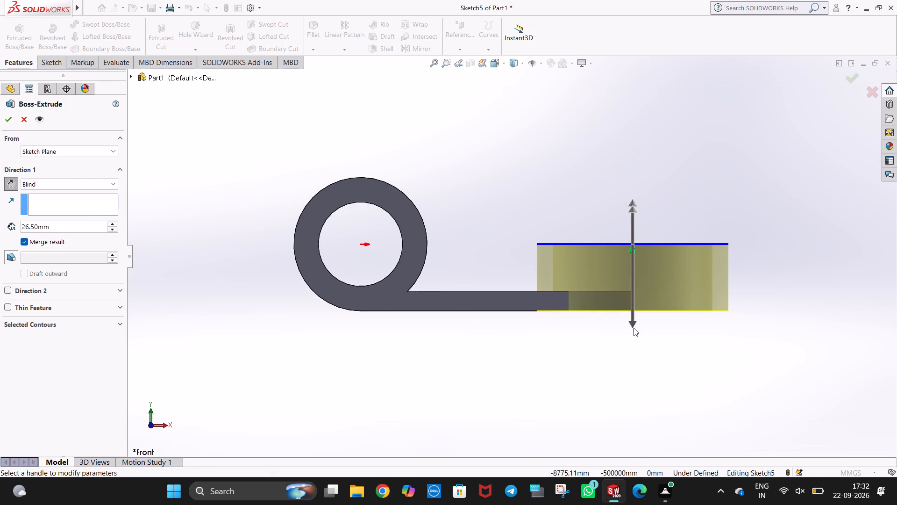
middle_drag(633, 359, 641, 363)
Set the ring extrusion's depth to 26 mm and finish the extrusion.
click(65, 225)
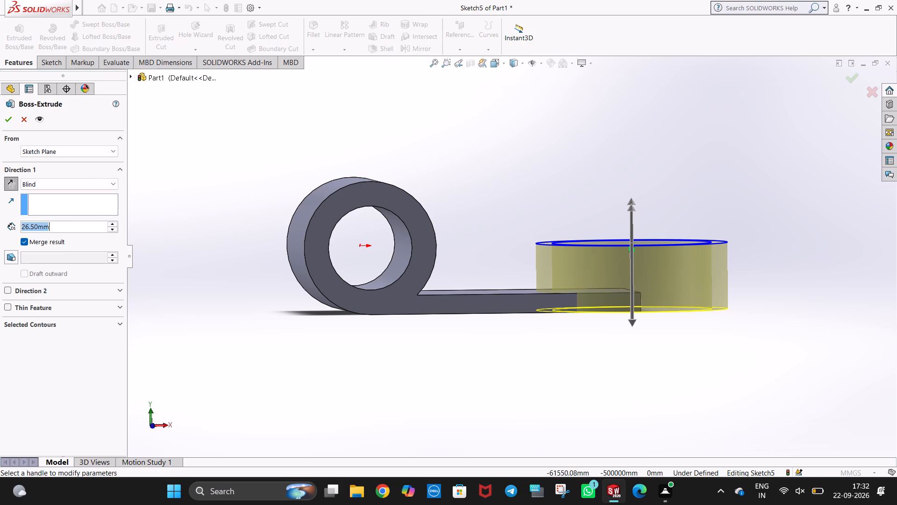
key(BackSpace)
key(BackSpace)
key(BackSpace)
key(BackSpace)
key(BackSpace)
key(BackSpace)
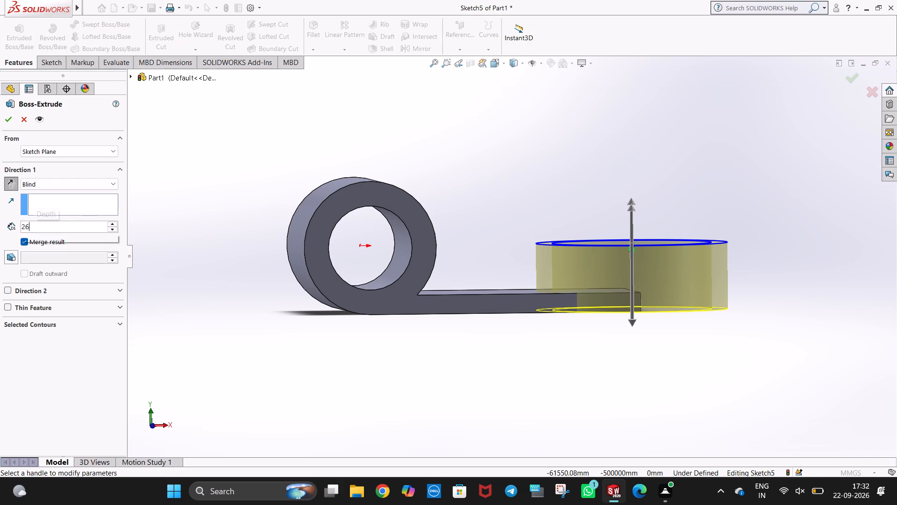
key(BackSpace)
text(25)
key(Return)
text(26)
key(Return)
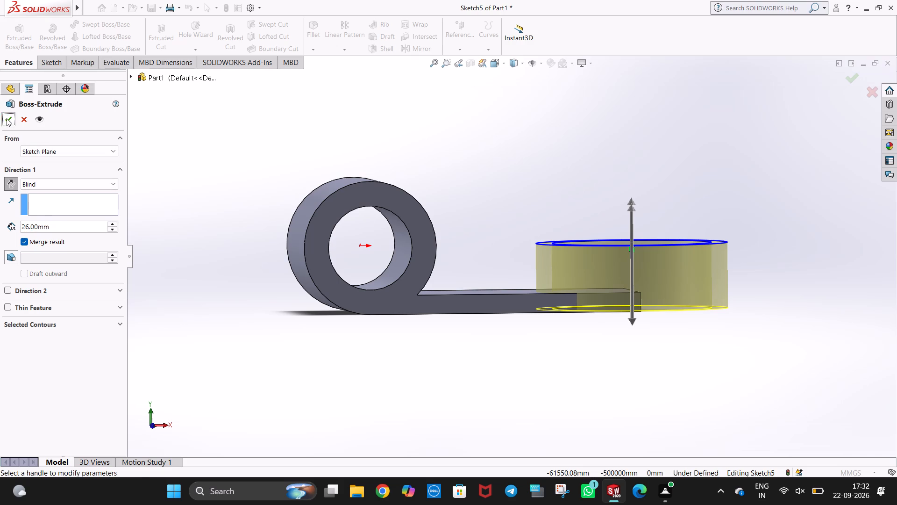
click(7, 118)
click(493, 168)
Examine the extruded ring from several angles, checking how the arm's end enters it and how their bottom faces line up.
middle_drag(629, 324, 625, 358)
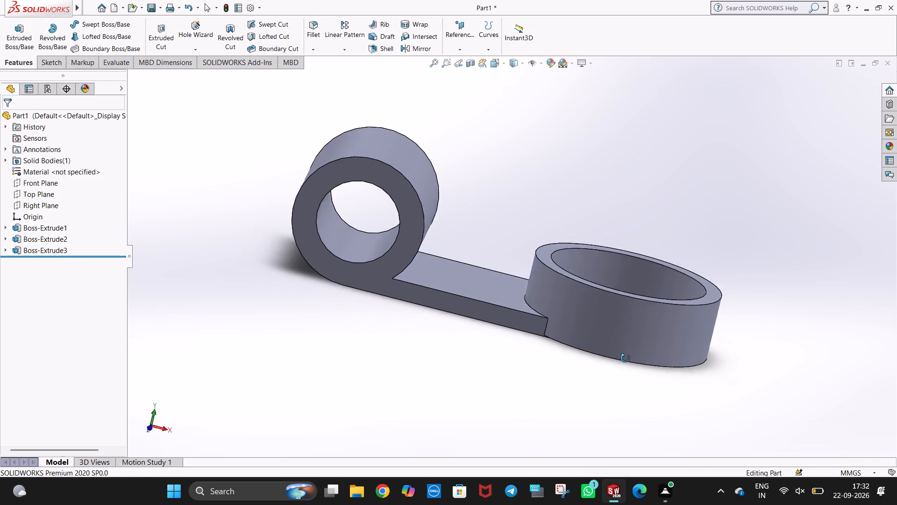
middle_drag(625, 358, 608, 385)
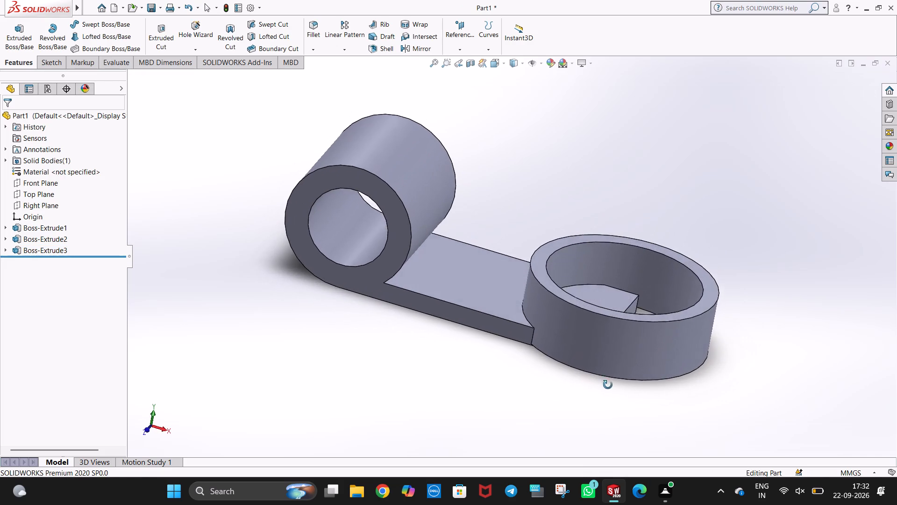
middle_drag(608, 385, 615, 428)
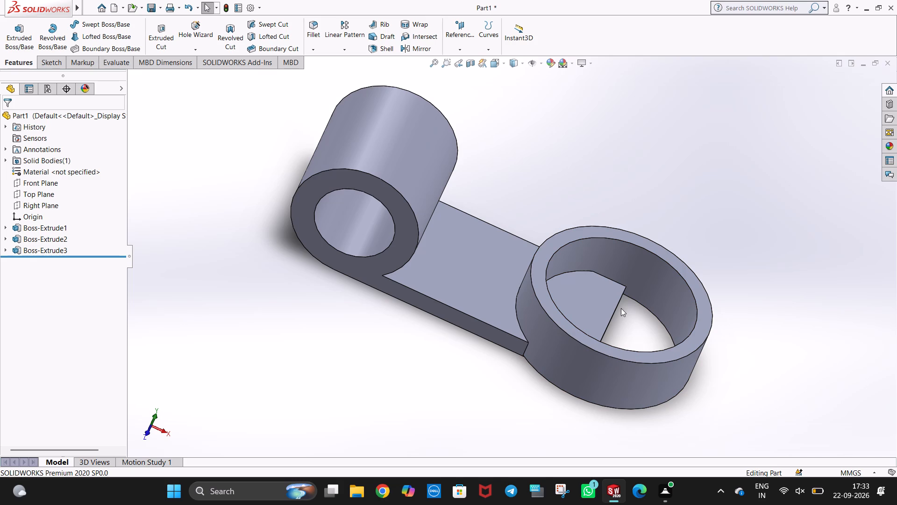
middle_drag(621, 308, 671, 254)
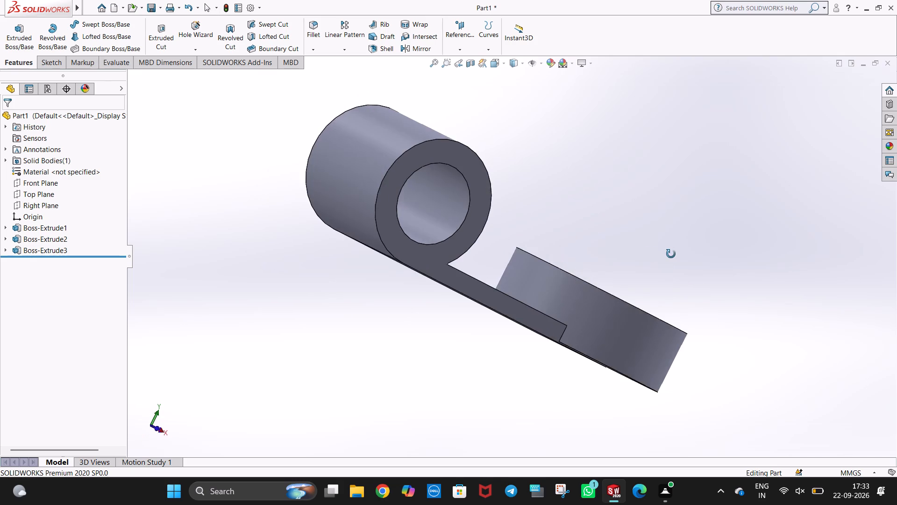
middle_drag(671, 254, 654, 254)
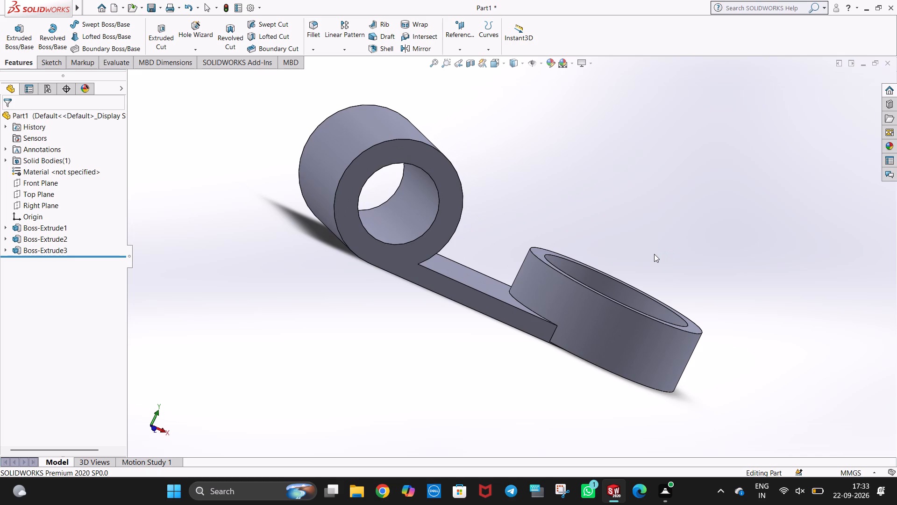
key(ctrl+5)
scroll(678, 260, up, 1)
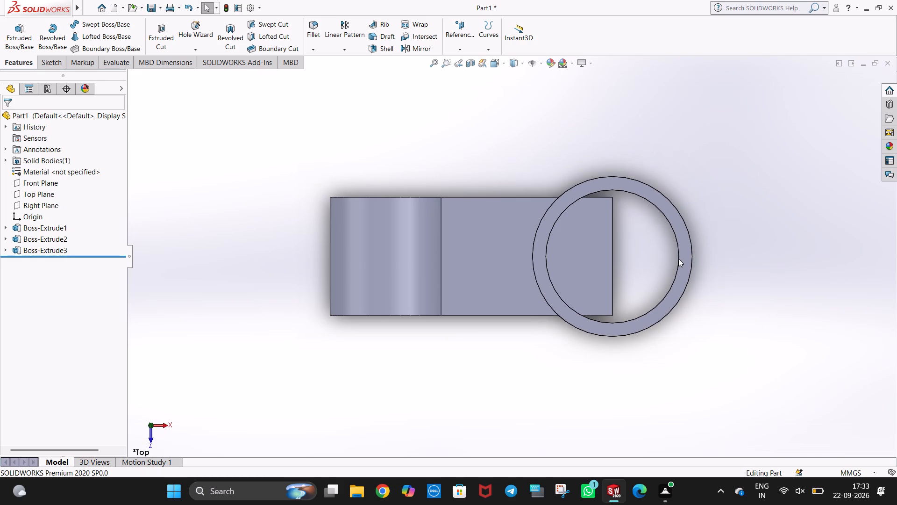
middle_drag(655, 288, 665, 178)
middle_drag(656, 248, 658, 219)
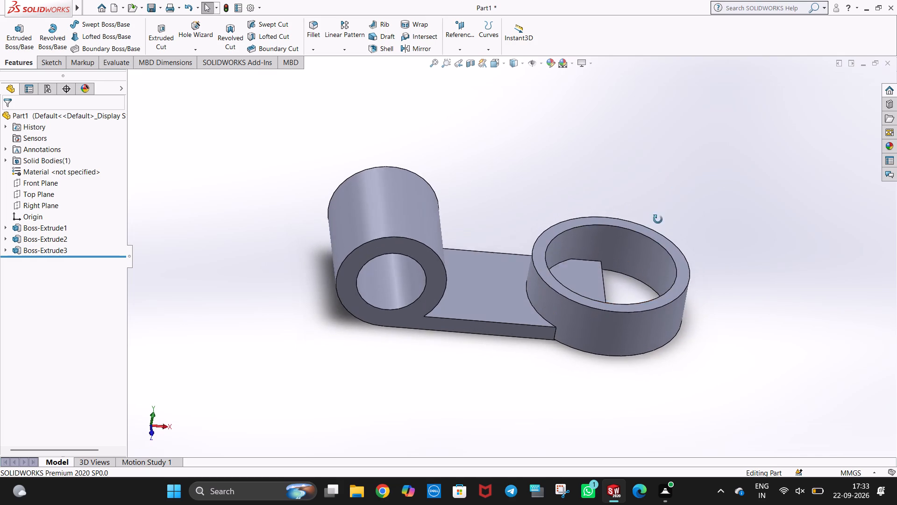
middle_drag(658, 219, 658, 202)
key(ctrl+1)
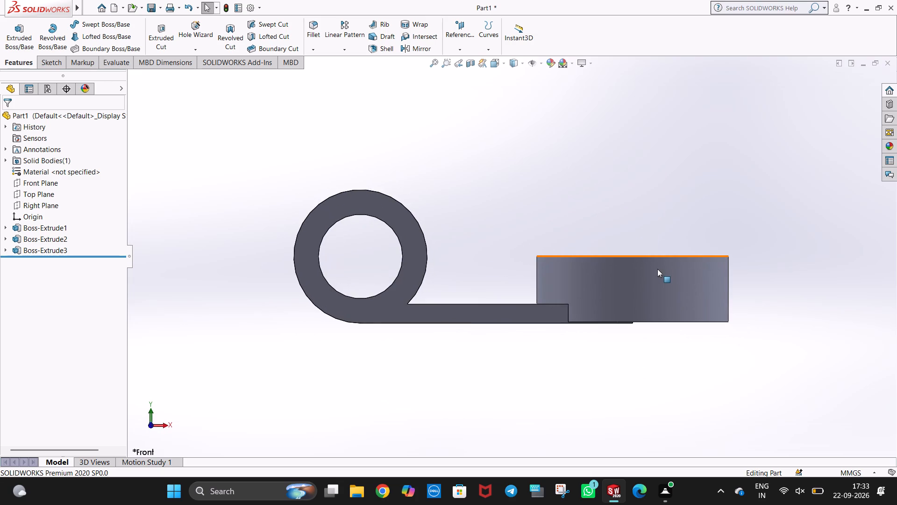
middle_drag(684, 373, 651, 345)
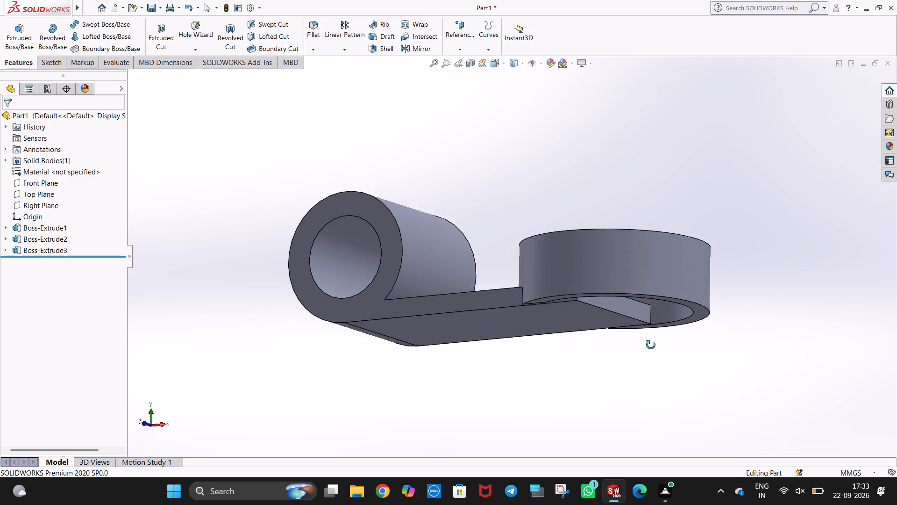
middle_drag(651, 345, 678, 385)
key(ctrl+1)
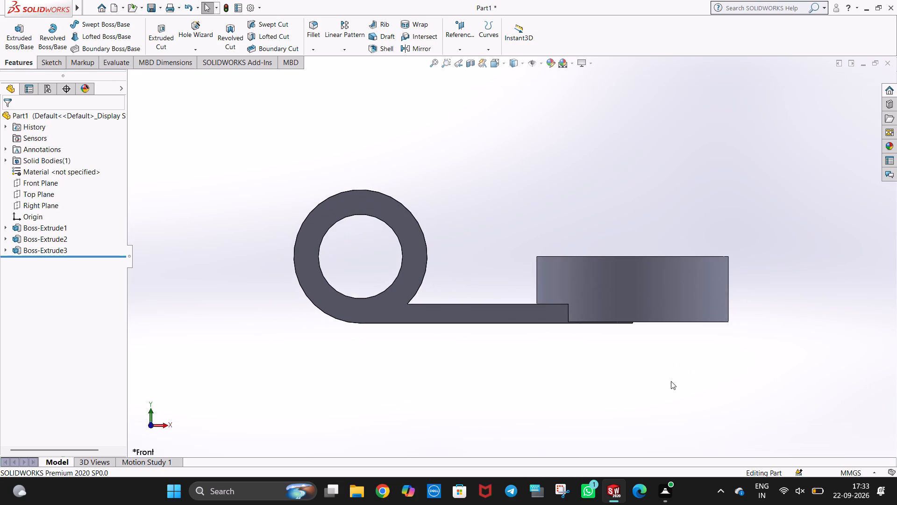
middle_drag(671, 381, 653, 370)
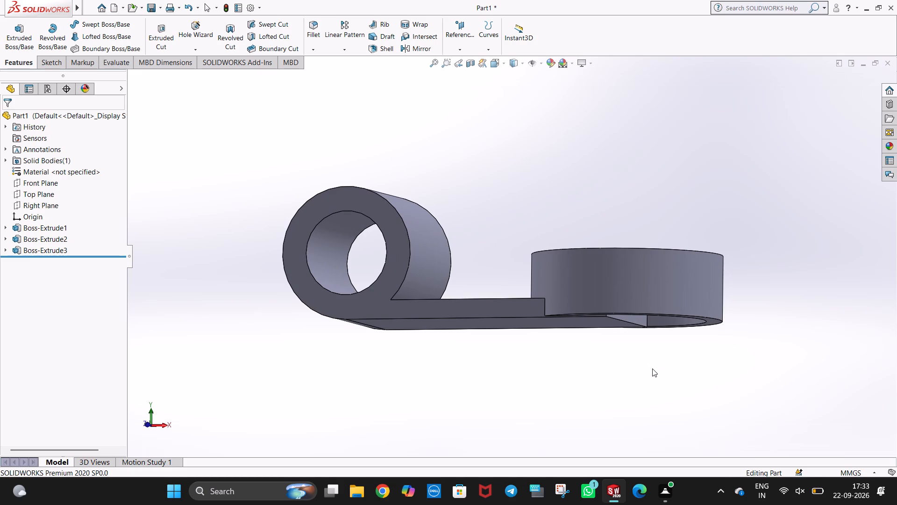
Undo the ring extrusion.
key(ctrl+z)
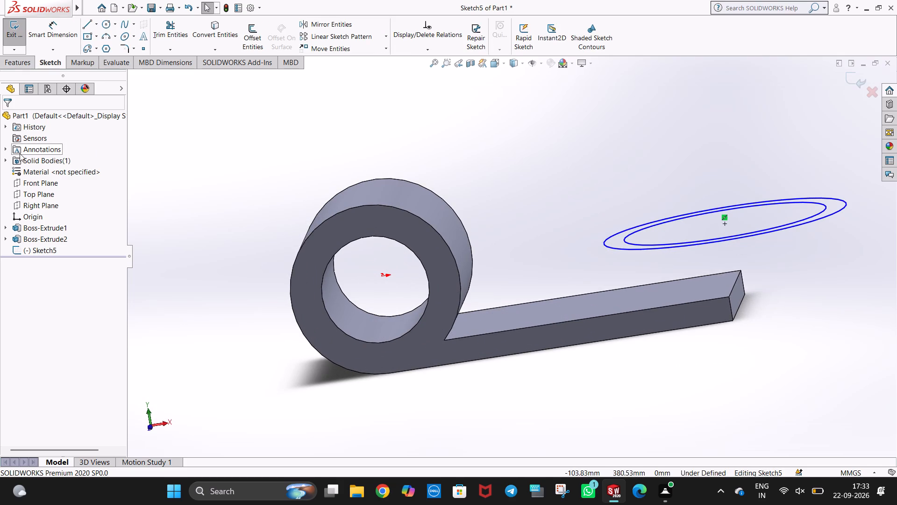
Extrude the two-circle ring sketch again as a Blind boss, reversed toward the arm, with a depth of 26.5 mm.
click(22, 63)
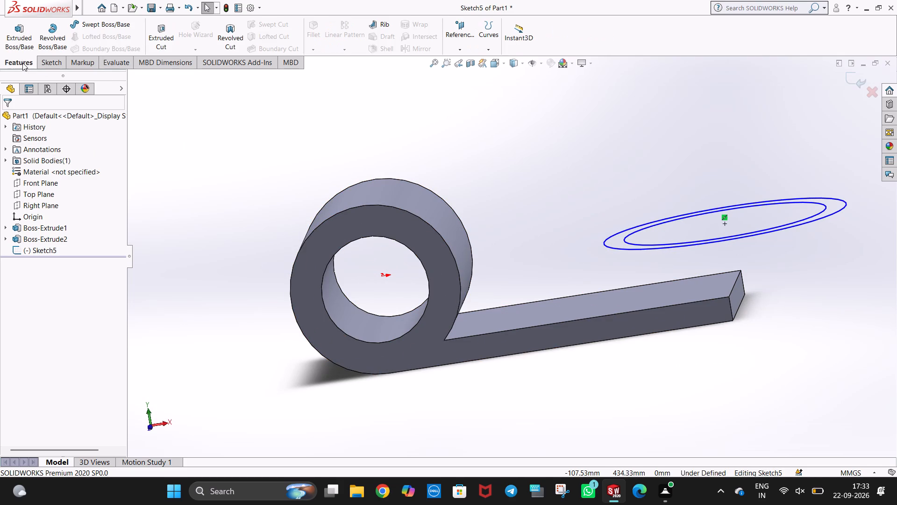
click(25, 38)
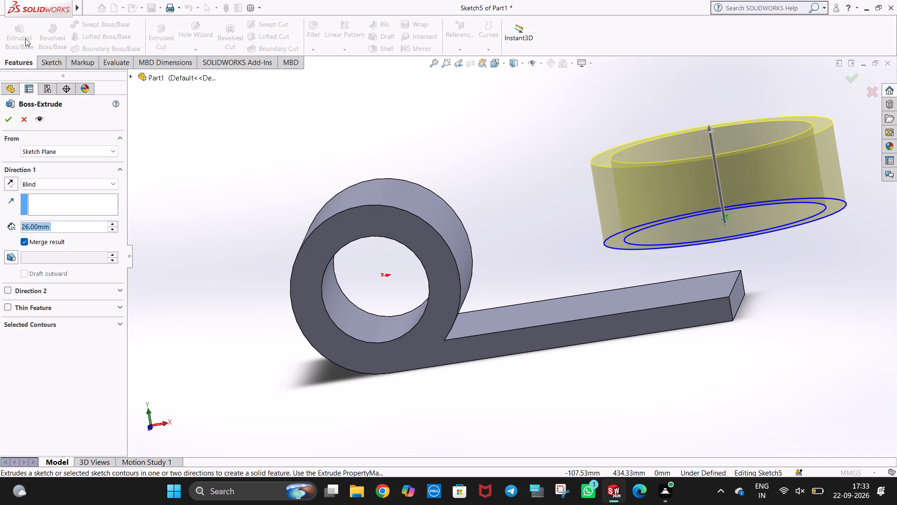
click(15, 183)
middle_drag(189, 329, 196, 307)
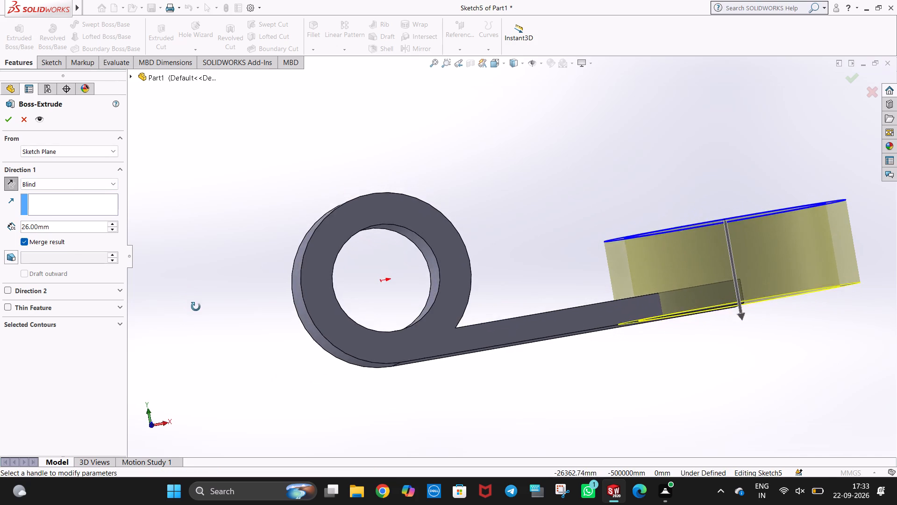
middle_drag(196, 307, 194, 314)
key(ctrl+1)
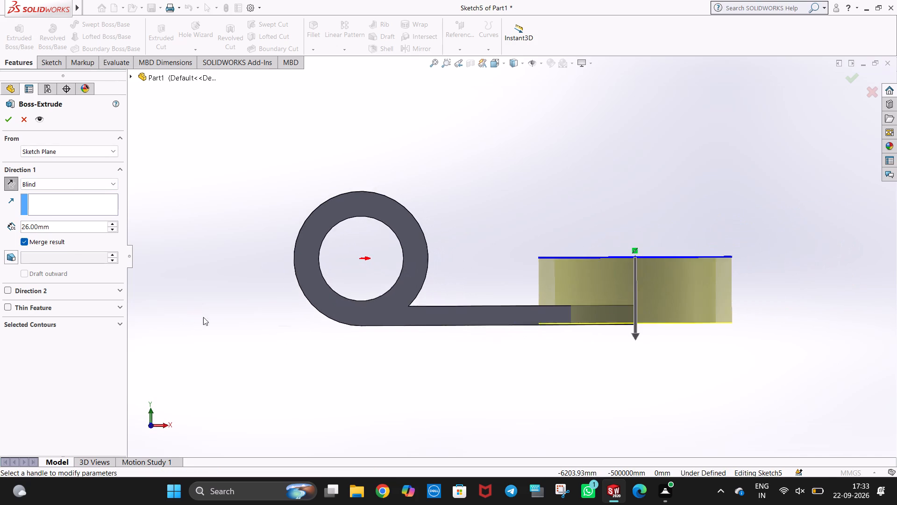
middle_click(476, 381)
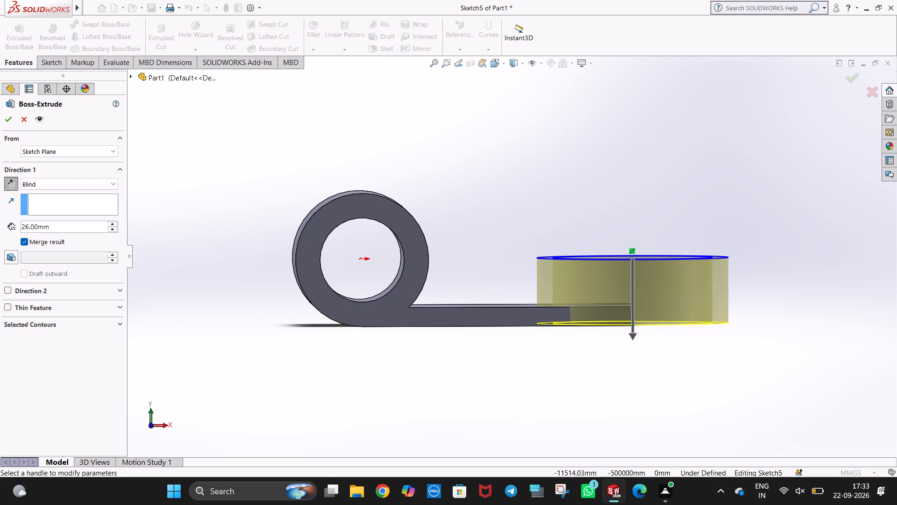
click(34, 225)
key(BackSpace)
key(5)
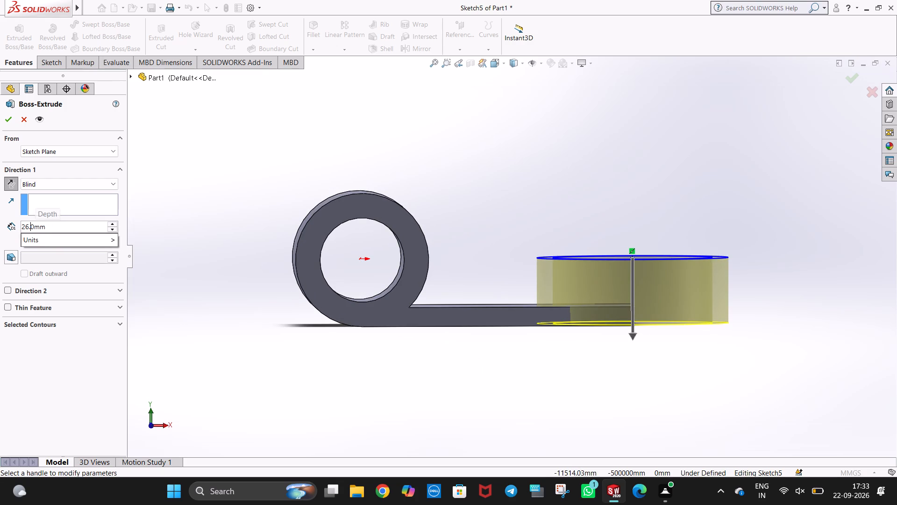
click(157, 185)
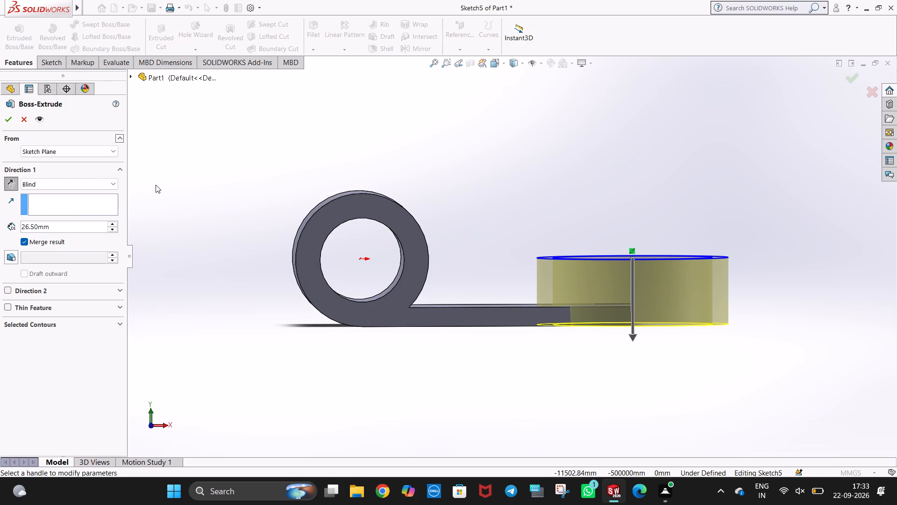
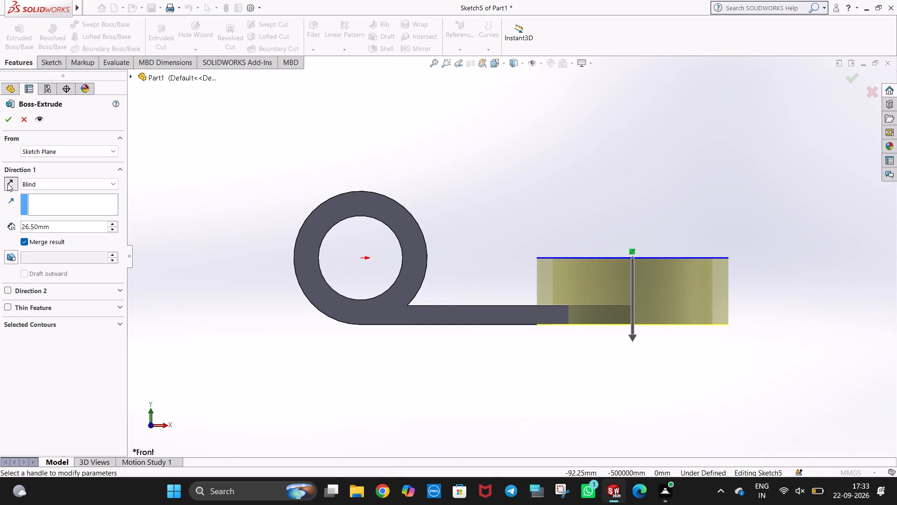
Finish the 26.5 mm ring extrusion and check from an angle how the ring meets the arm.
click(9, 120)
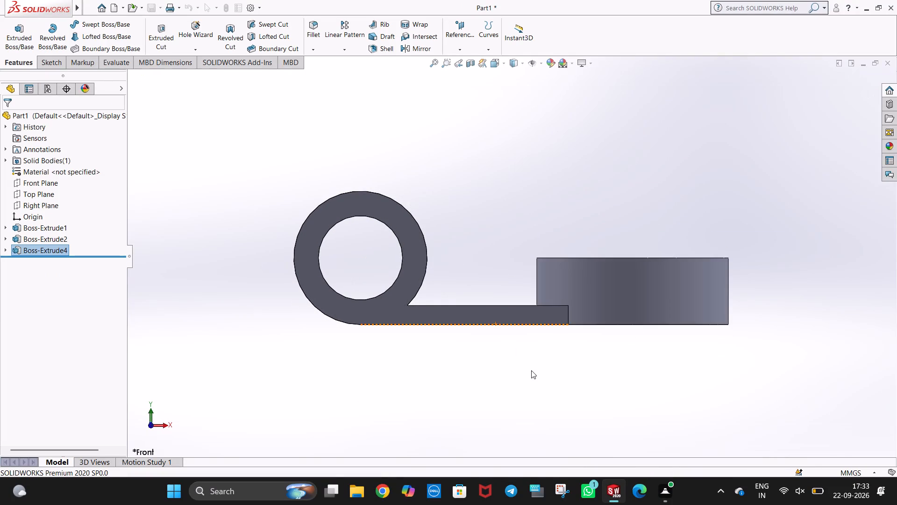
middle_drag(536, 374, 567, 389)
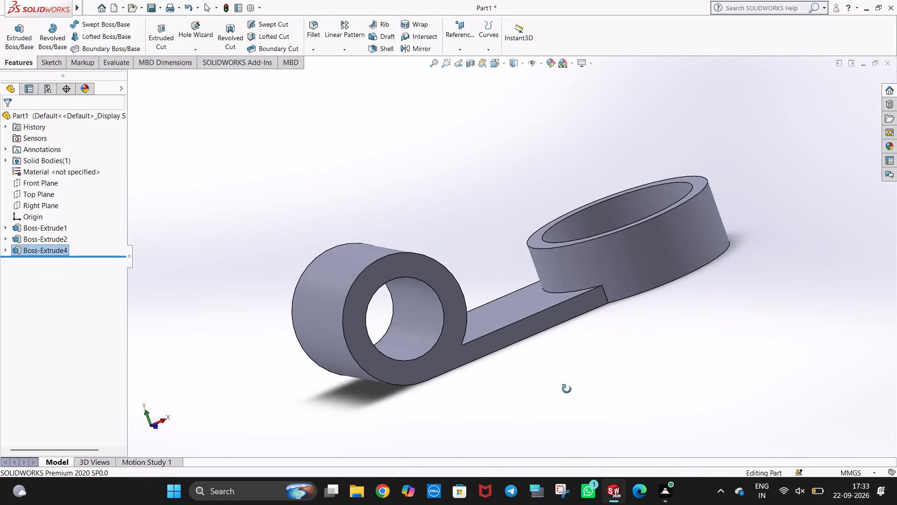
middle_drag(567, 389, 542, 404)
middle_drag(634, 231, 619, 315)
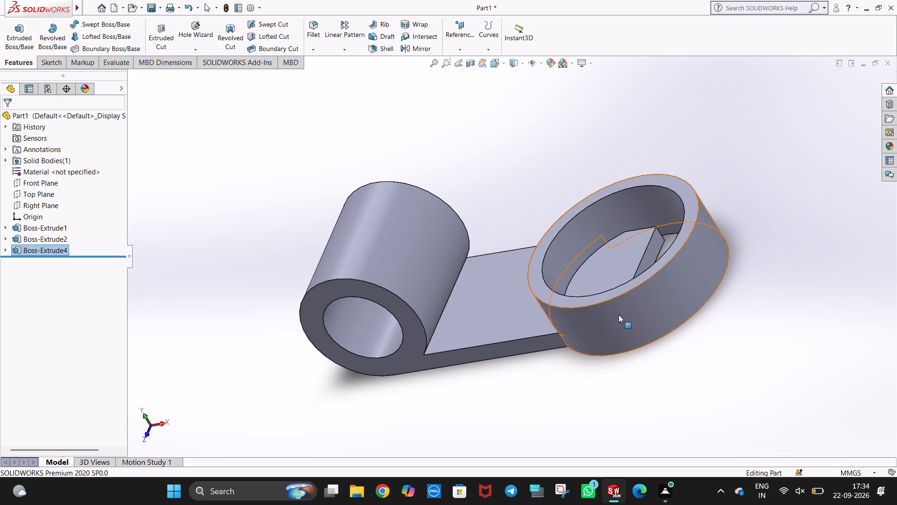
On the Front Plane, sketch a closed 76.2 by 18.935 mm line rectangle over the ring's portion above the arm's top face.
key(ctrl+1)
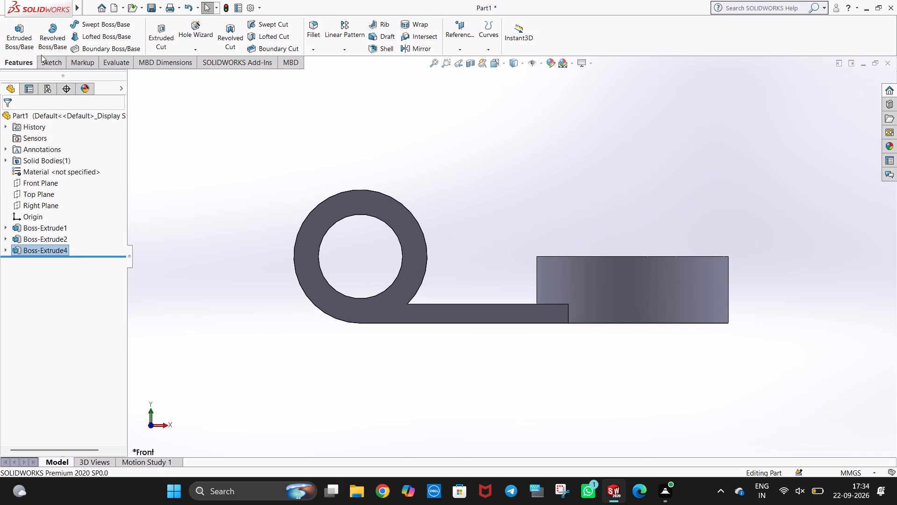
click(54, 60)
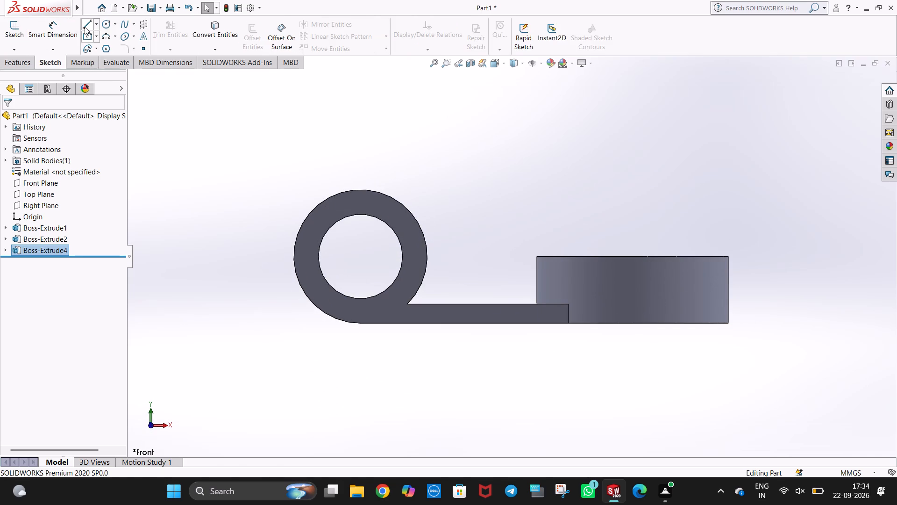
click(44, 181)
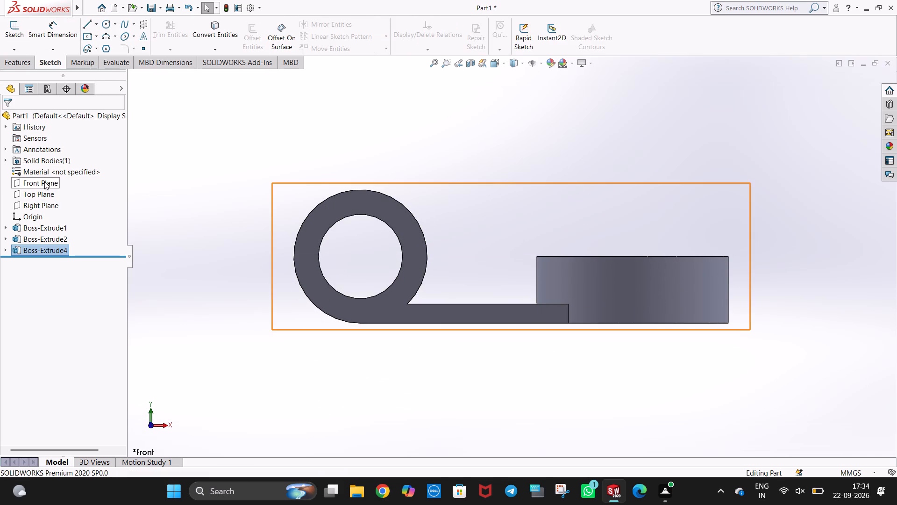
click(50, 167)
click(86, 28)
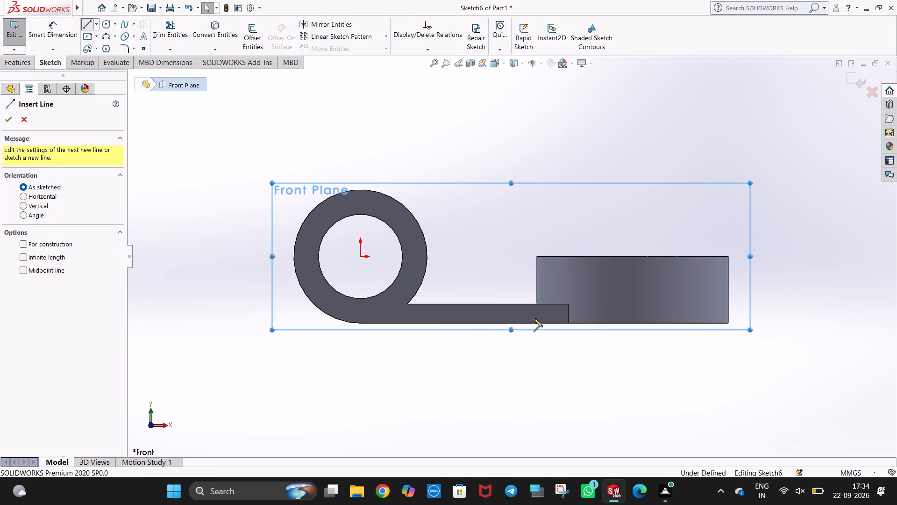
click(537, 256)
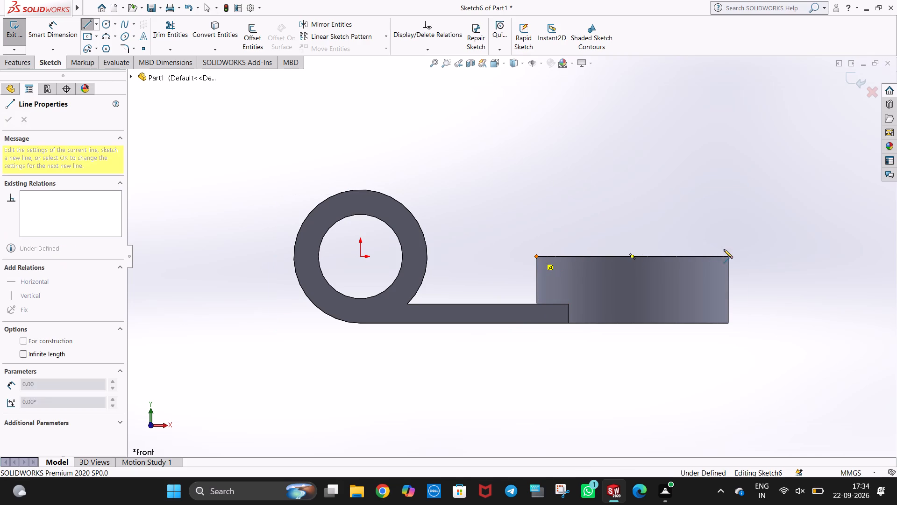
click(728, 256)
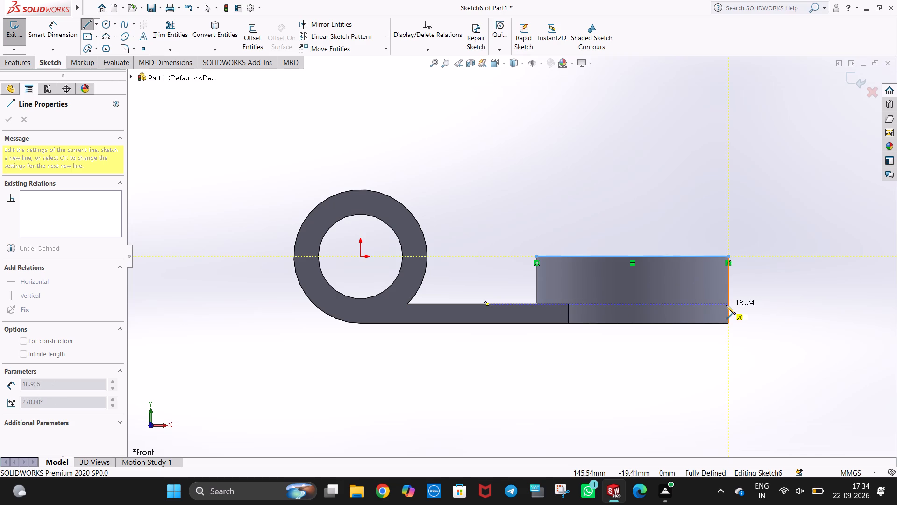
click(728, 303)
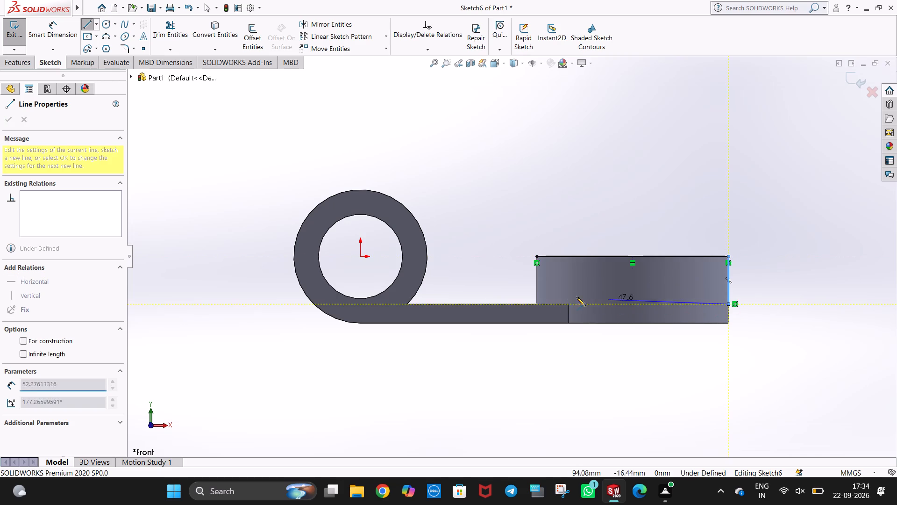
click(536, 303)
click(536, 256)
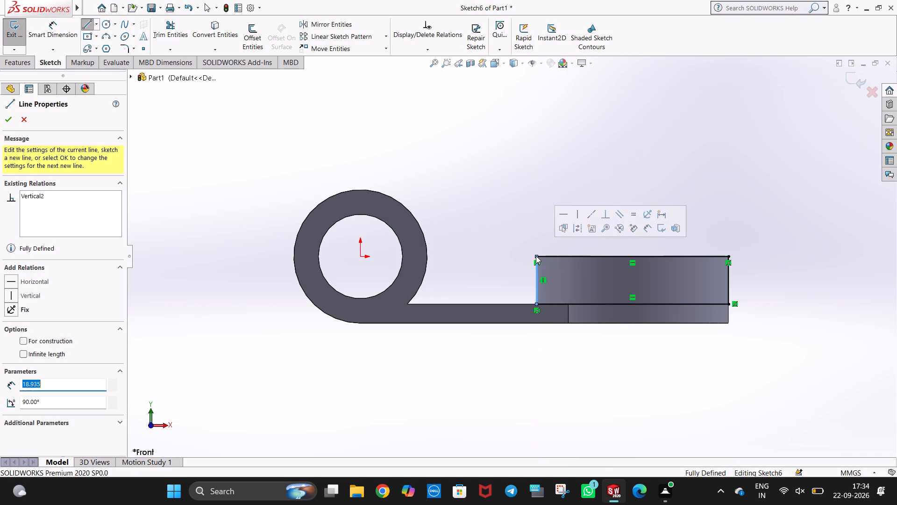
key(Escape)
key(Escape)
key(Escape)
click(549, 231)
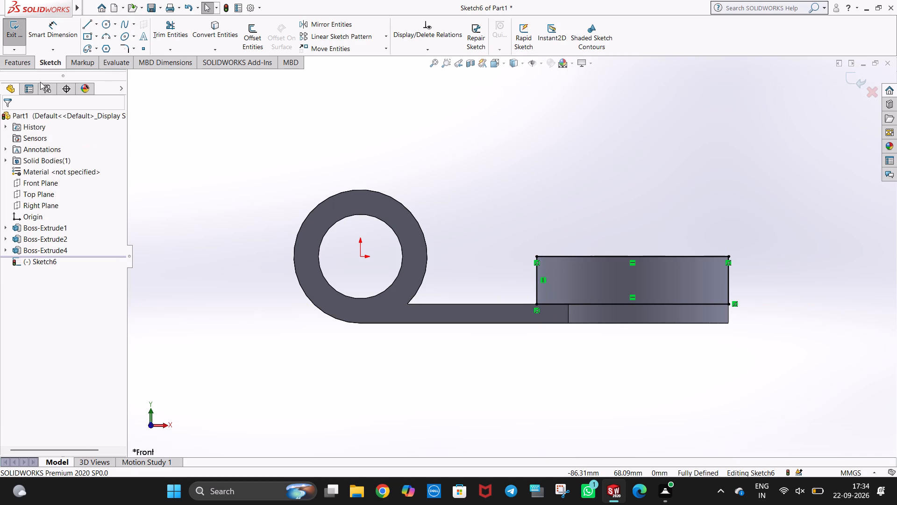
Cut-extrude the rectangle through the ring with a Mid Plane end condition and a depth of 100 mm.
click(20, 68)
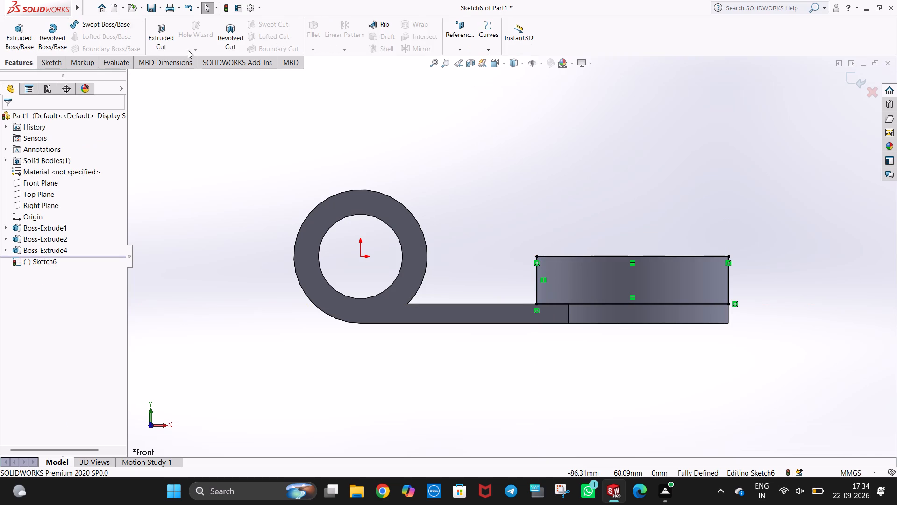
click(162, 42)
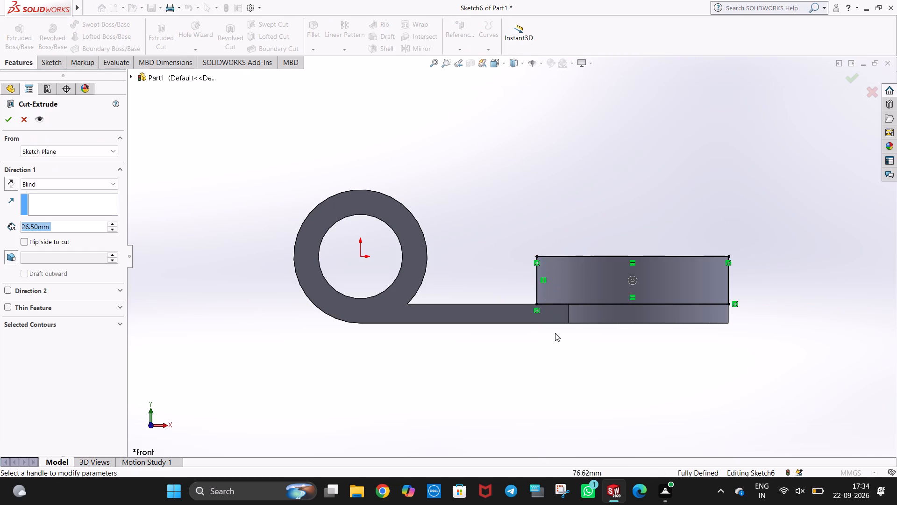
scroll(625, 366, down, 1)
middle_drag(625, 366, 576, 390)
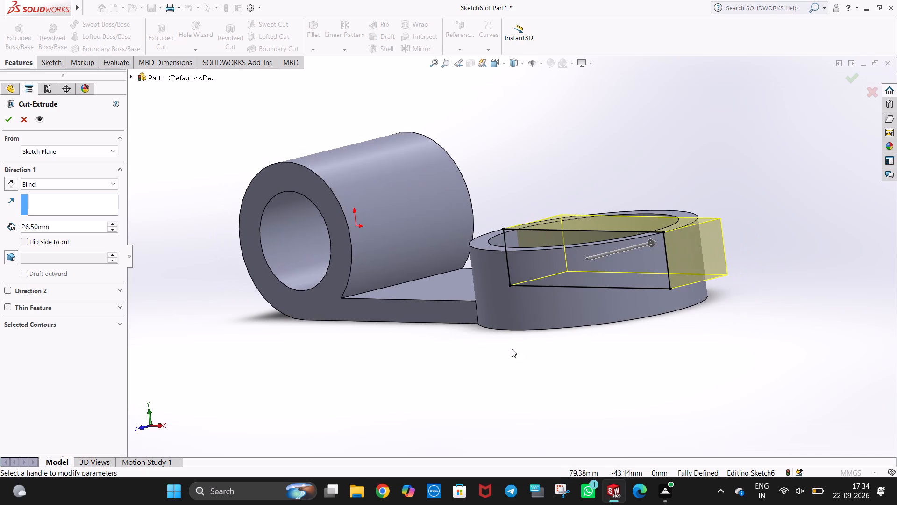
click(101, 182)
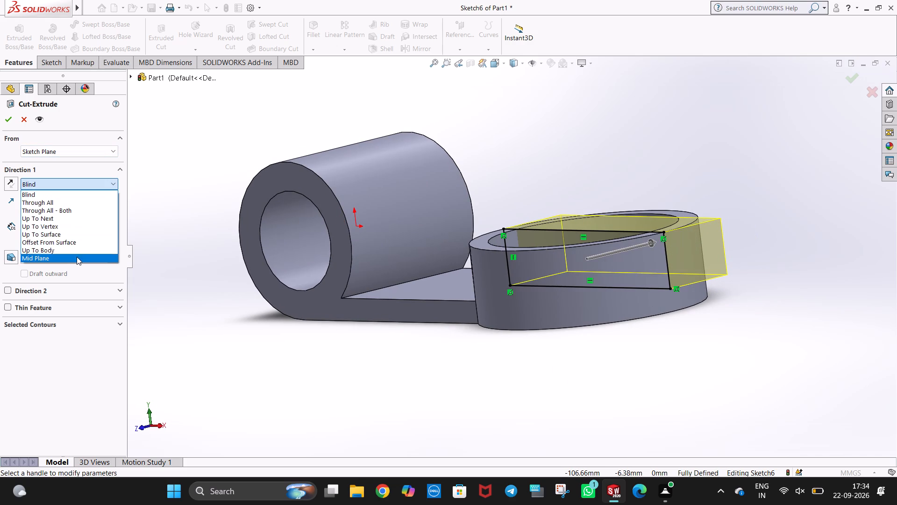
click(77, 257)
text(50)
key(Return)
text(100)
key(Return)
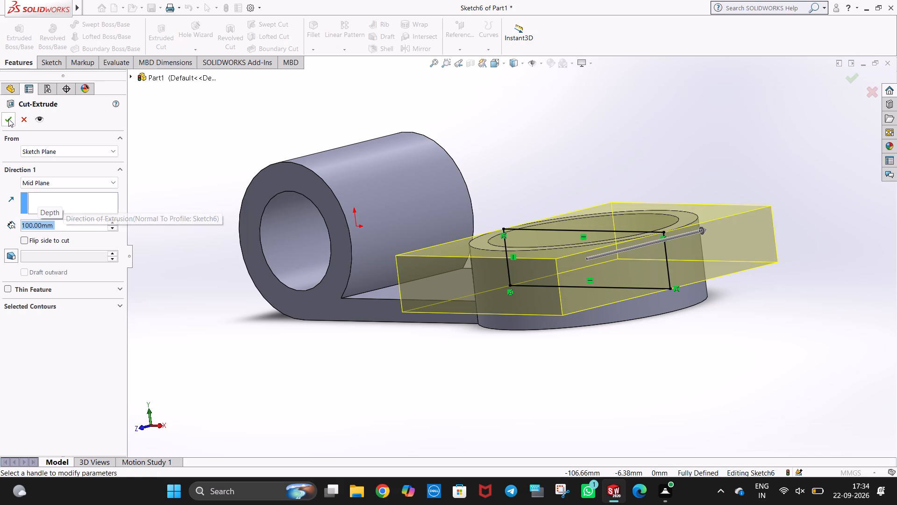
click(8, 118)
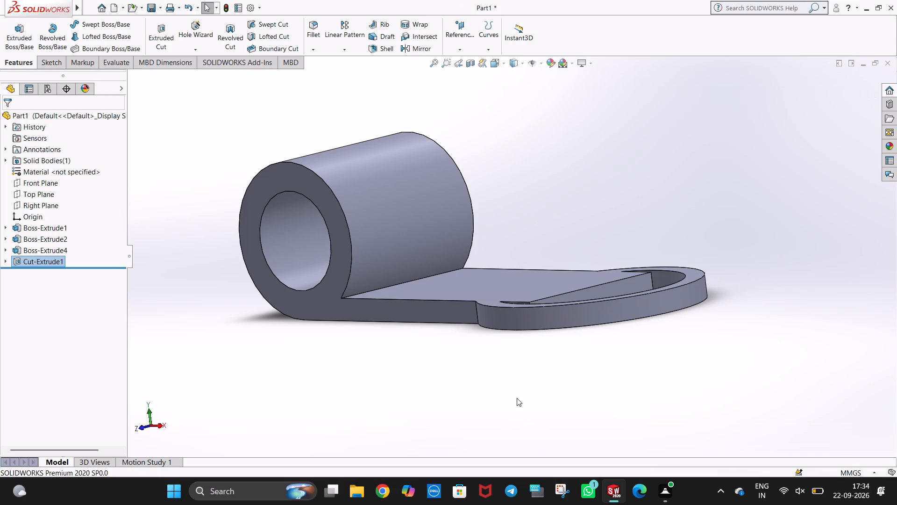
Examine the trimmed ring from above and at an angle, checking where the arm's end projects inside its inner face.
middle_drag(517, 397, 531, 412)
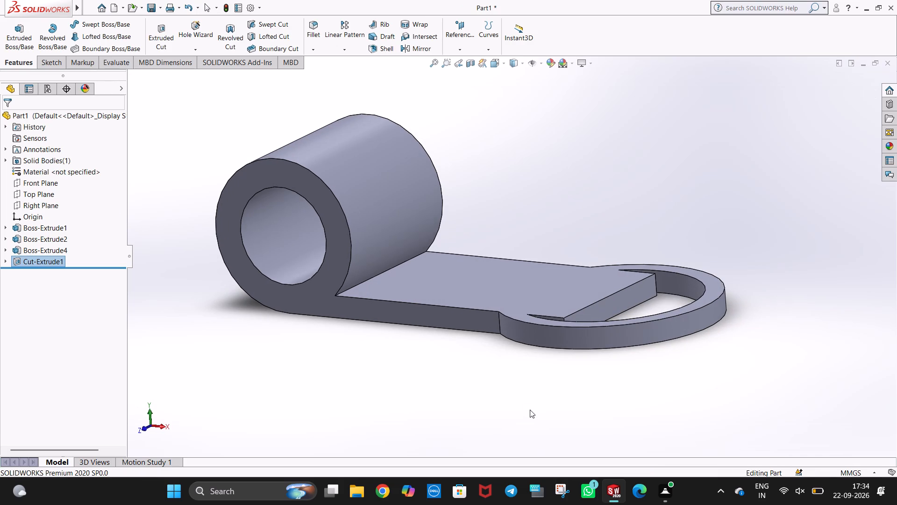
key(ctrl+5)
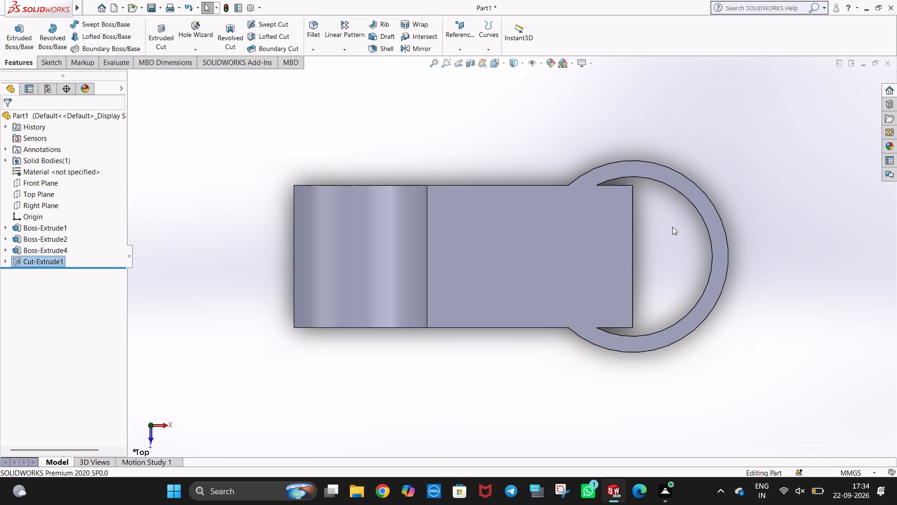
middle_drag(689, 233, 688, 216)
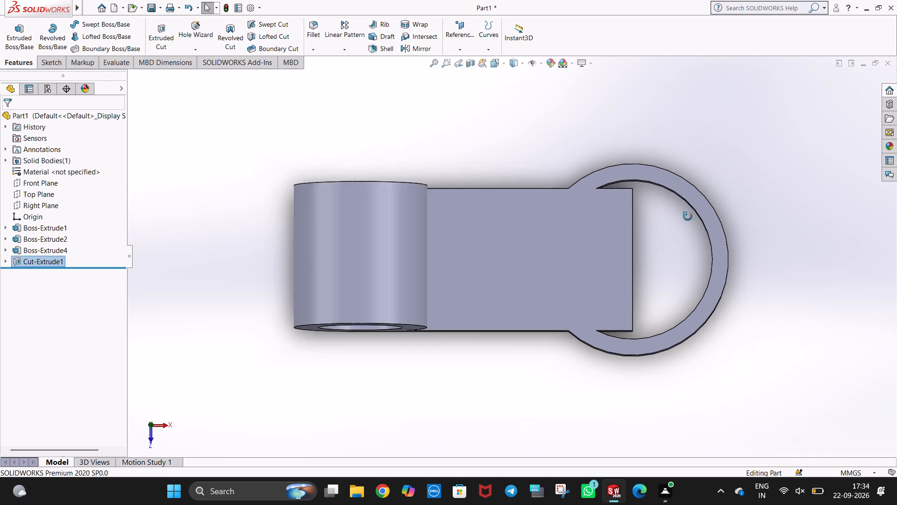
middle_drag(688, 216, 676, 140)
middle_drag(687, 310, 694, 287)
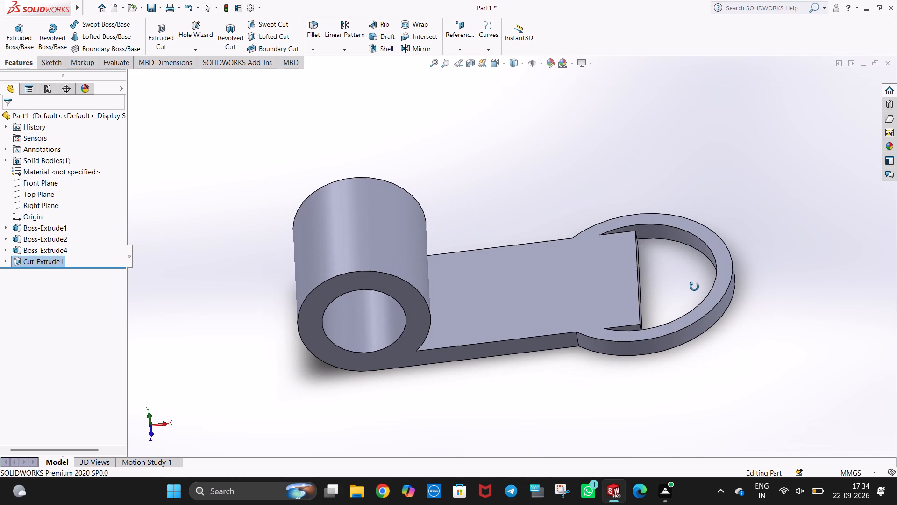
middle_drag(694, 287, 695, 289)
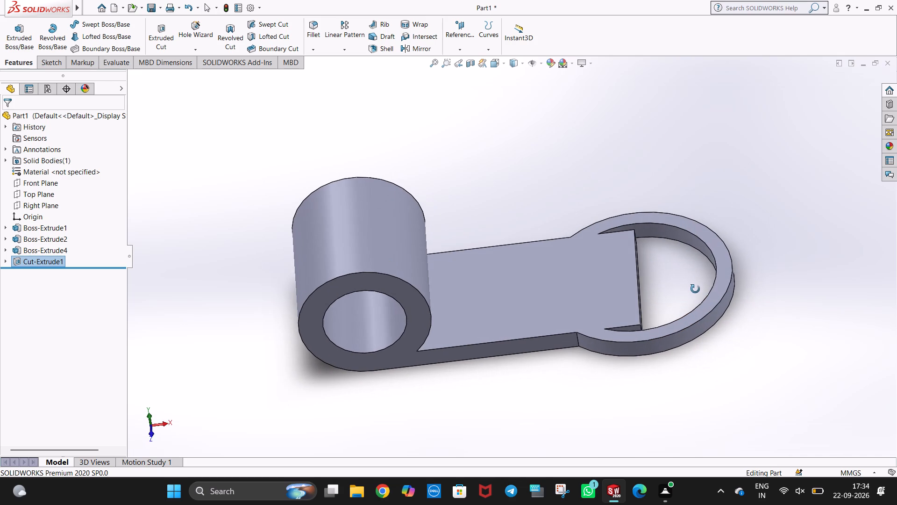
middle_drag(695, 289, 698, 246)
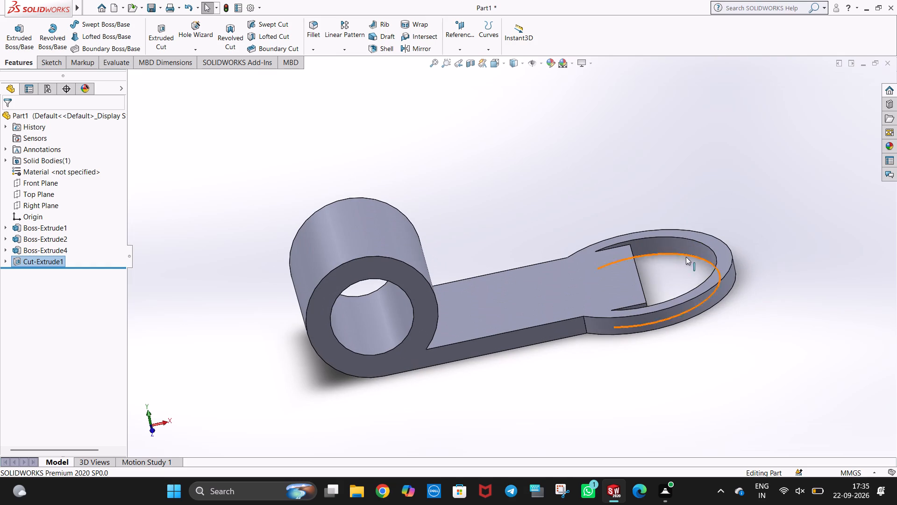
click(685, 259)
click(688, 247)
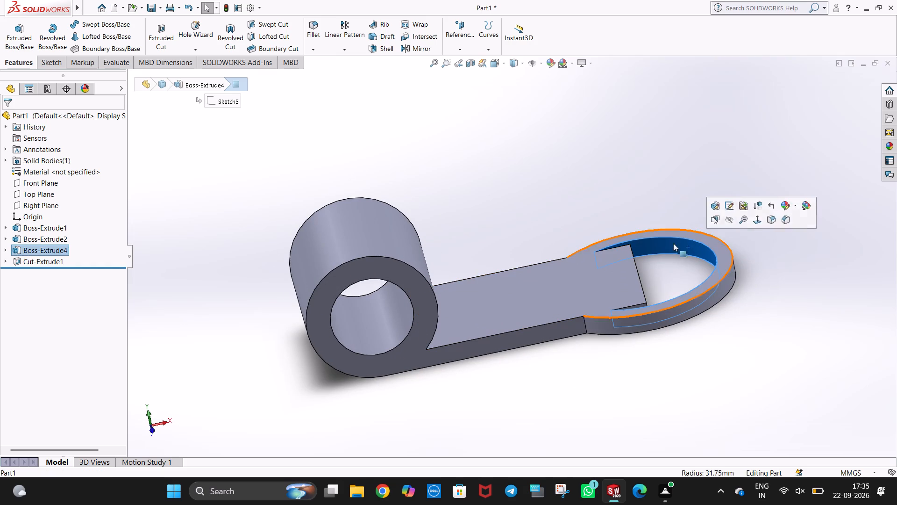
middle_drag(667, 259, 676, 304)
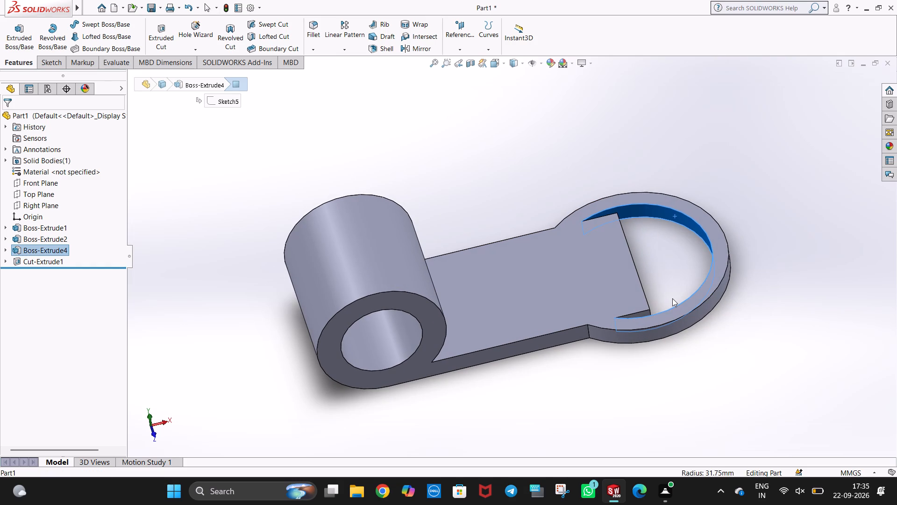
On the Top Plane, sketch a circle of 31.75 mm radius centred on the ring's centre, matching its inner edge.
key(ctrl+5)
click(666, 249)
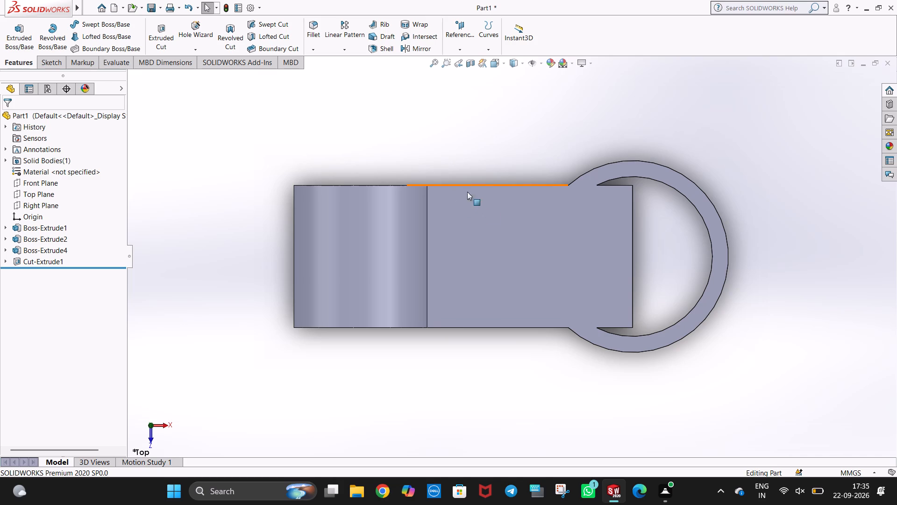
click(43, 195)
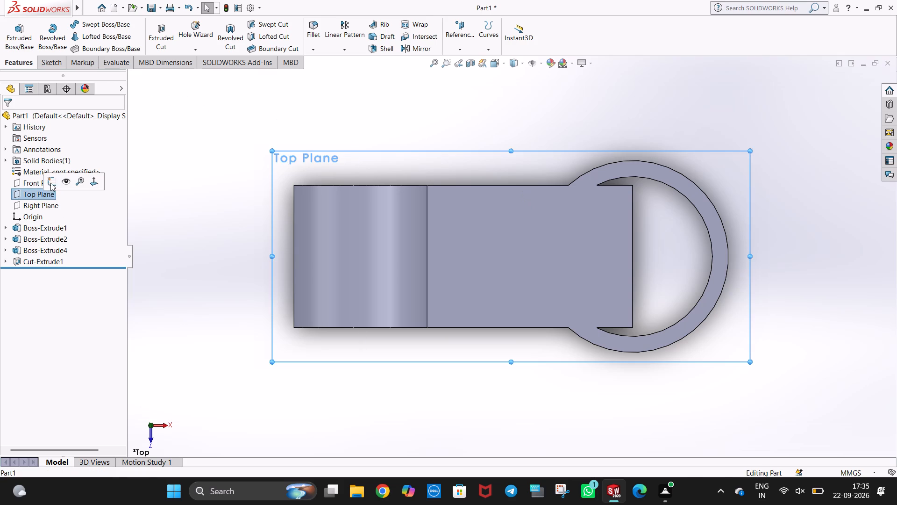
click(50, 183)
click(106, 29)
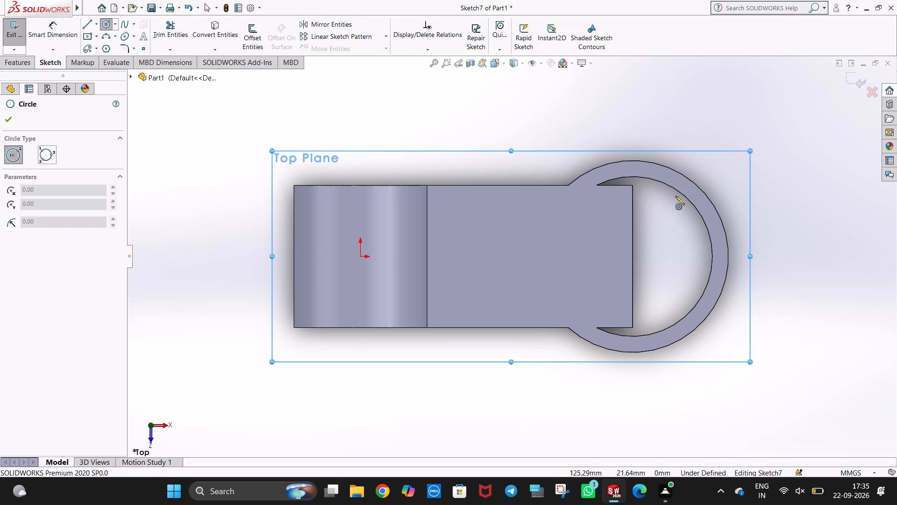
click(633, 257)
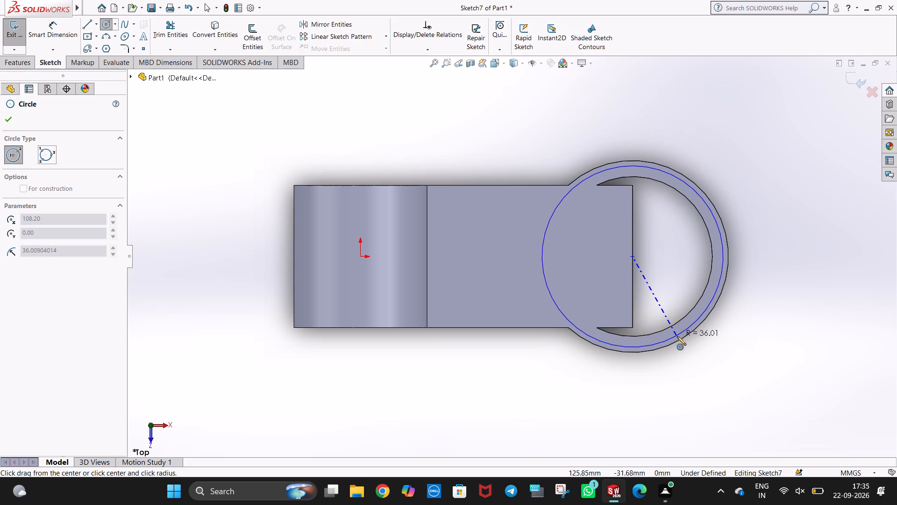
click(671, 324)
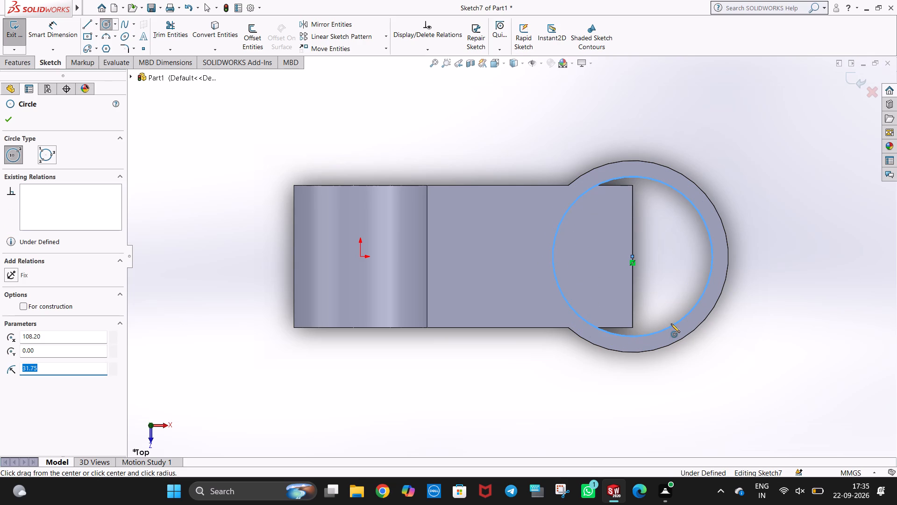
key(Escape)
key(Escape)
click(772, 242)
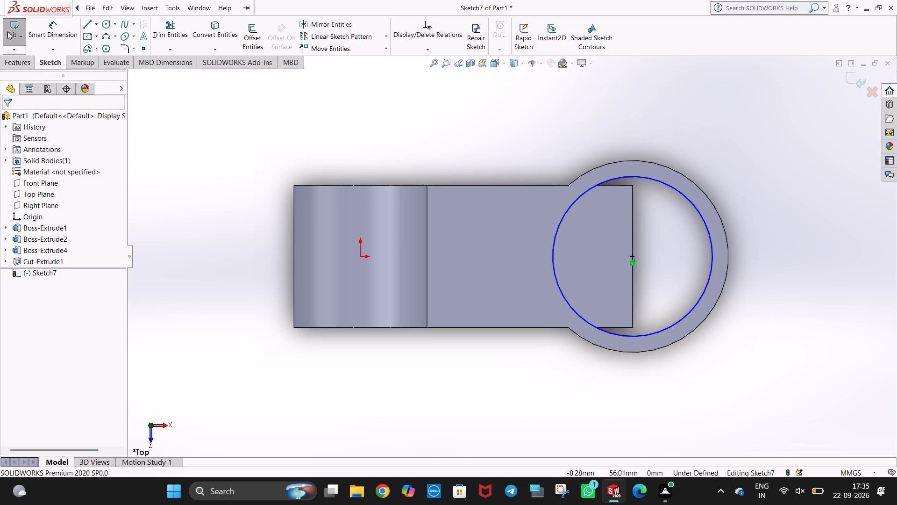
Dimension the new circle's diameter at 63.5 mm.
click(47, 29)
click(662, 181)
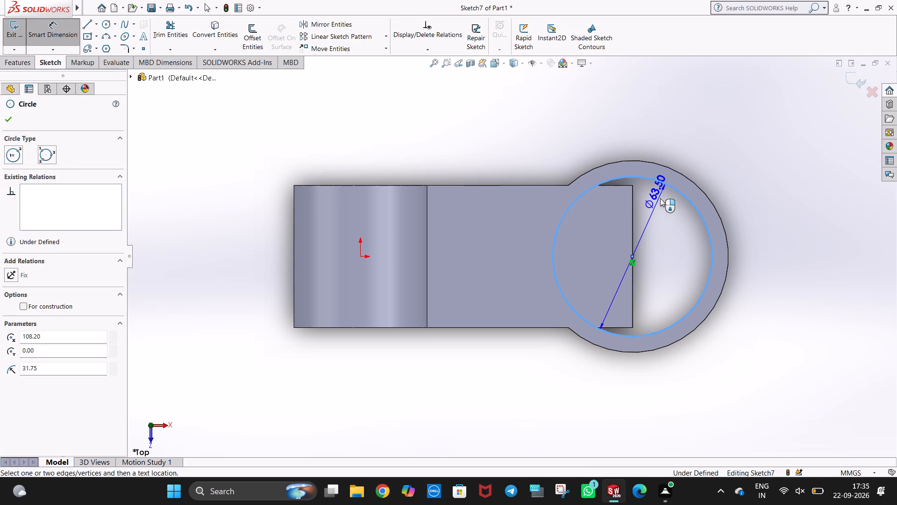
click(658, 208)
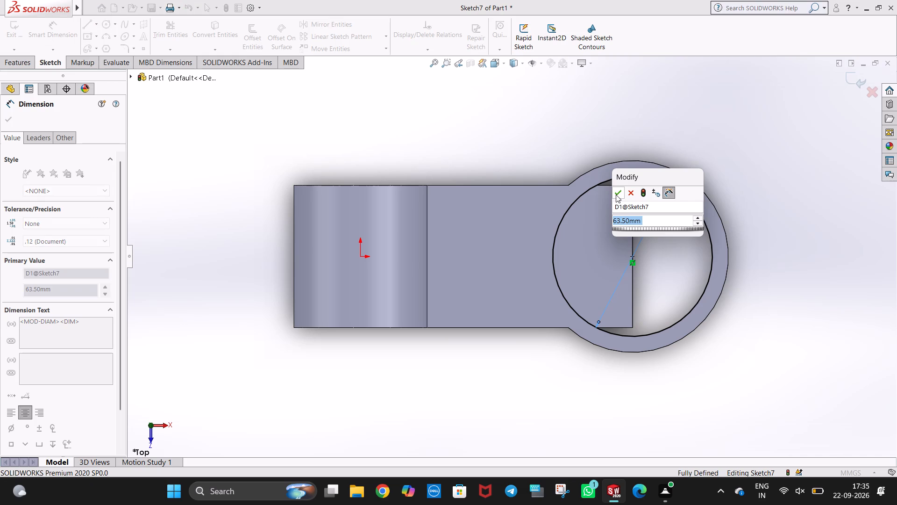
click(616, 195)
click(492, 120)
key(Escape)
key(Escape)
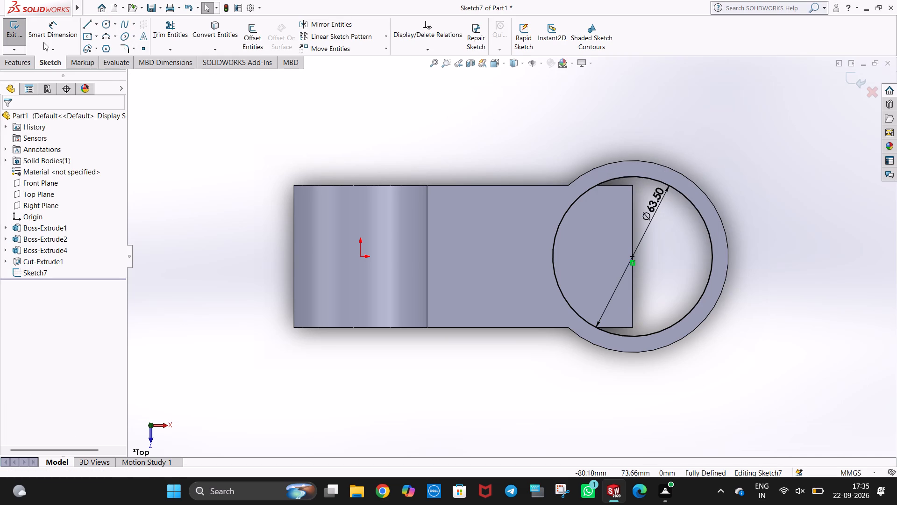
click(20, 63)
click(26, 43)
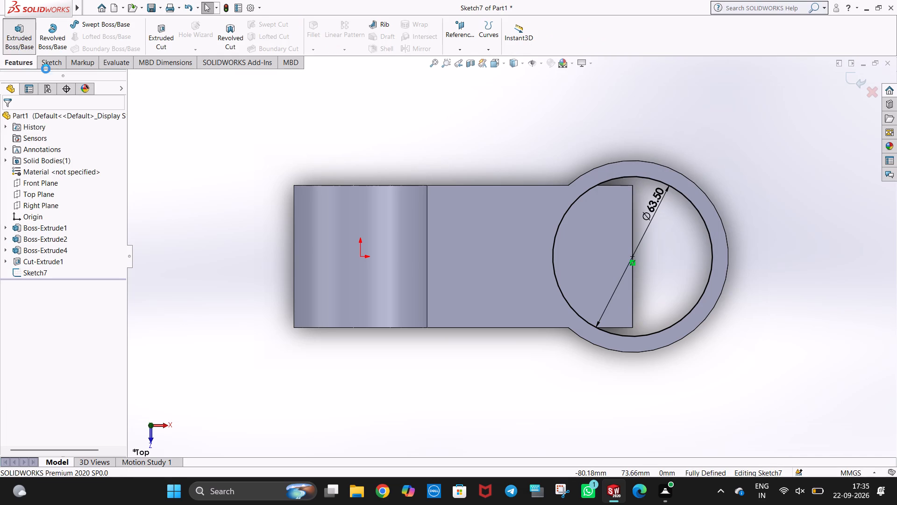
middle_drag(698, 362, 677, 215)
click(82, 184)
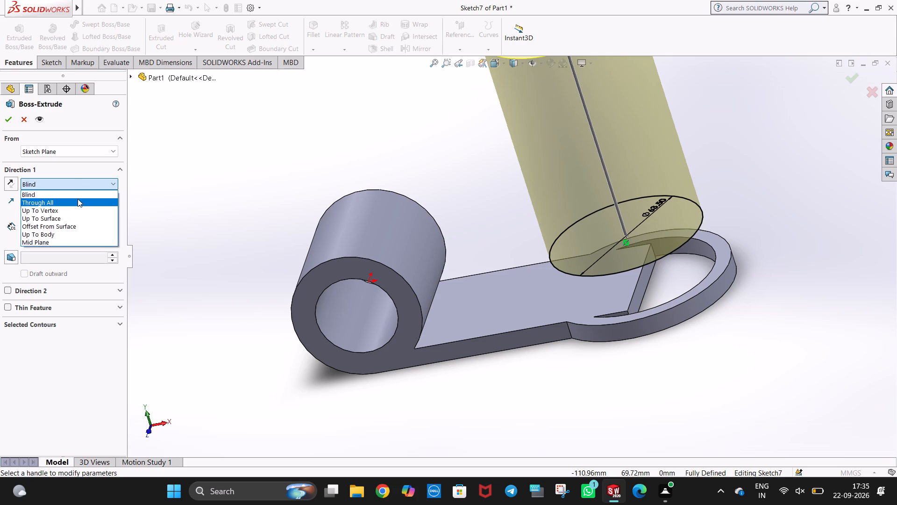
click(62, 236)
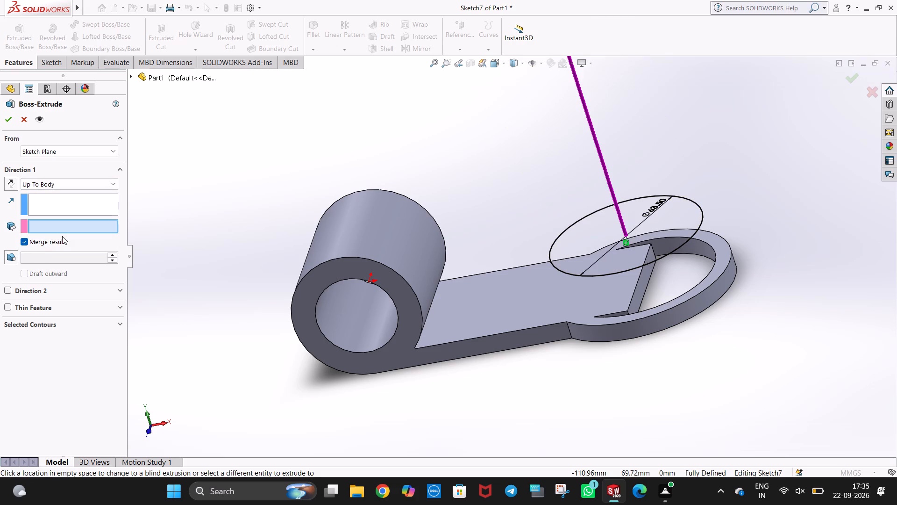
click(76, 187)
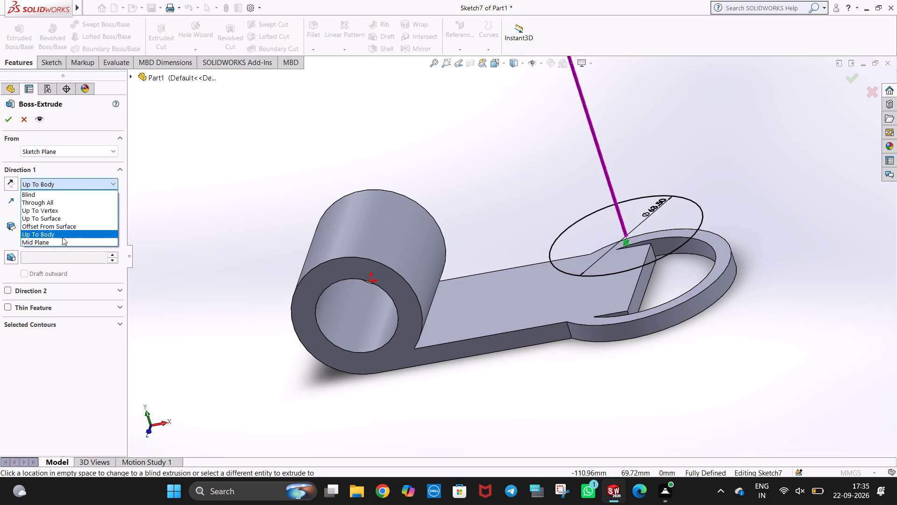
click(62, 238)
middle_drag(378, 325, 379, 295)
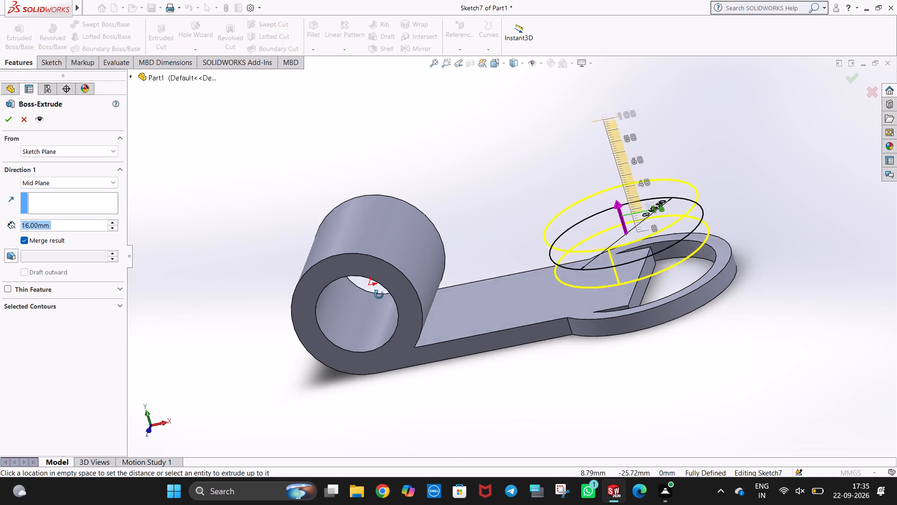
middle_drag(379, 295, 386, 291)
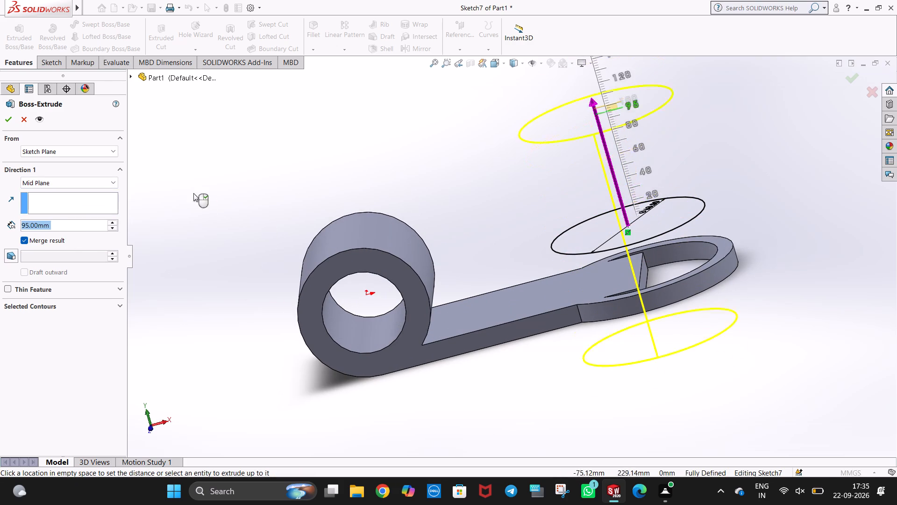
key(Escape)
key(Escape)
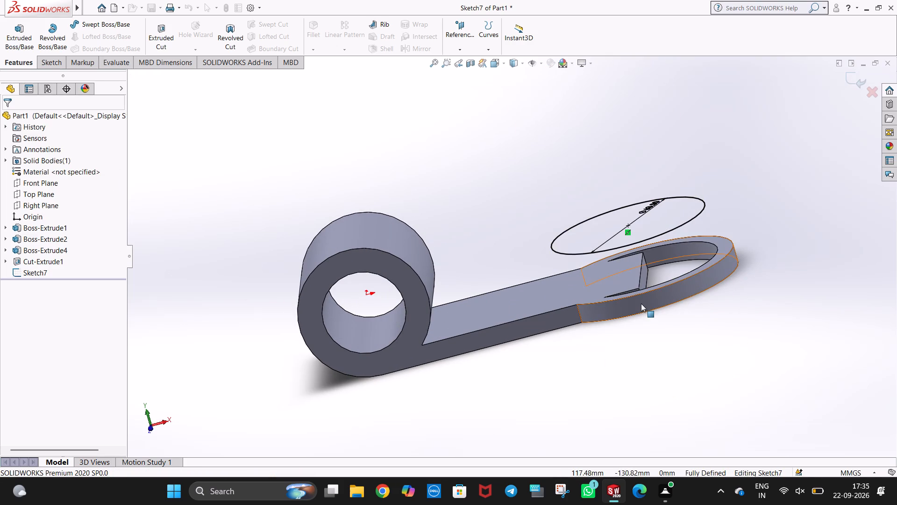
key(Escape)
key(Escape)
Undo the diameter dimension and the circle on the Top Plane, and leave that empty sketch.
click(671, 352)
middle_drag(671, 346, 669, 335)
key(ctrl+z)
key(ctrl+z)
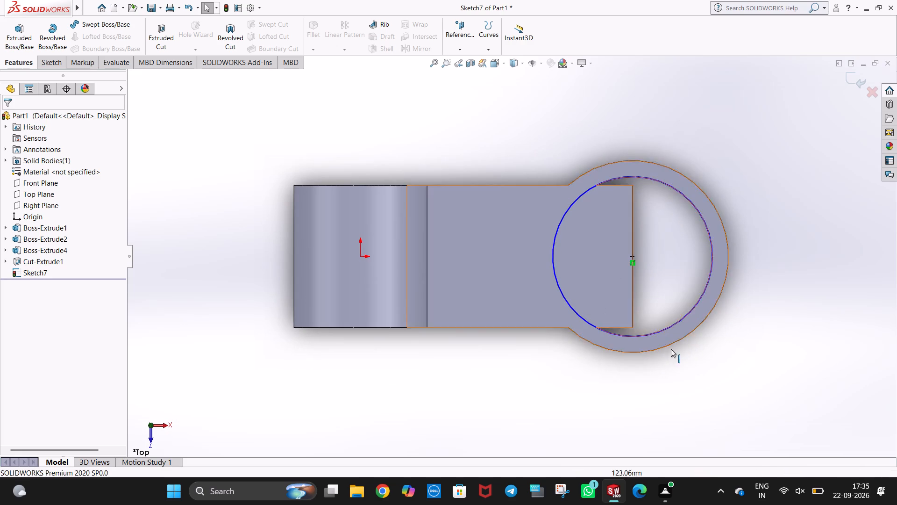
key(ctrl+z)
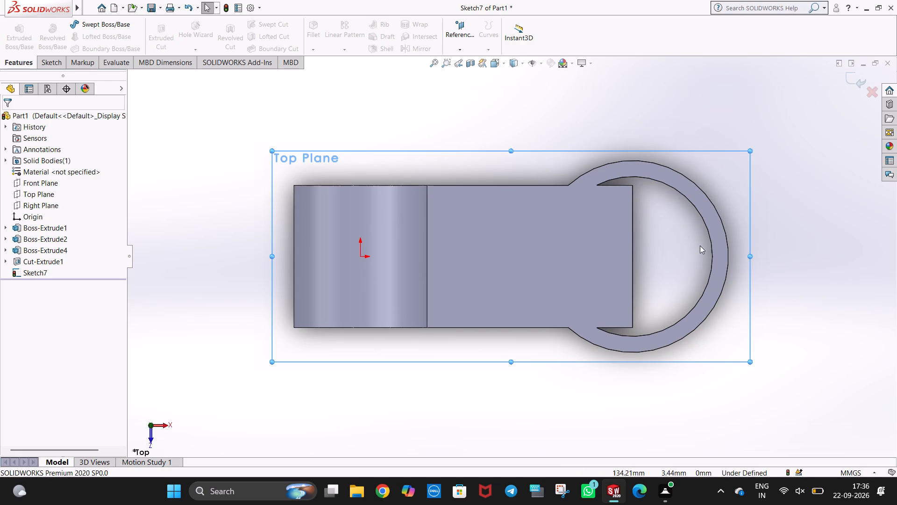
right_click(687, 252)
right_click(687, 187)
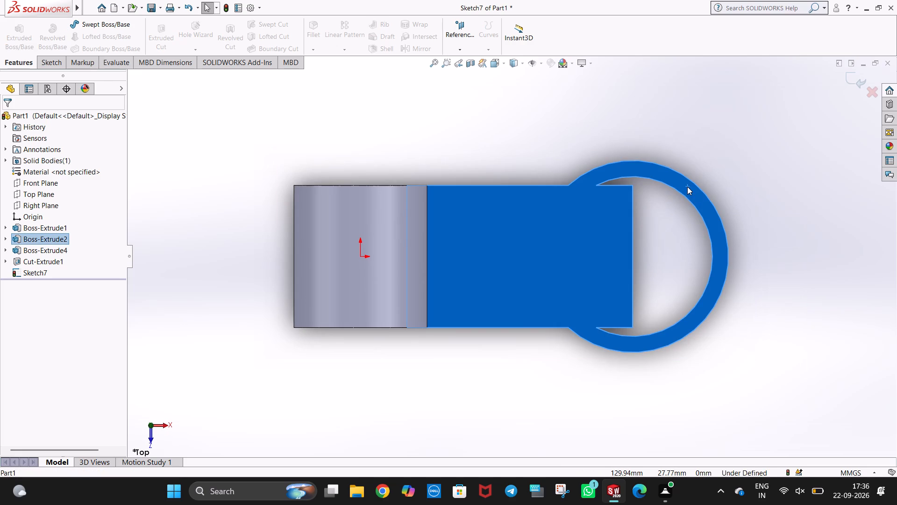
click(580, 123)
middle_drag(628, 242, 617, 151)
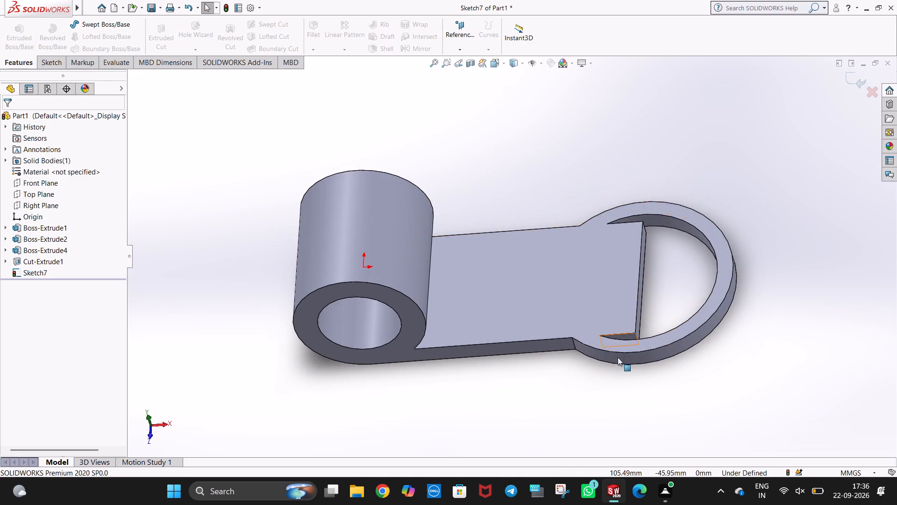
middle_drag(618, 357, 613, 272)
right_click(592, 286)
click(534, 209)
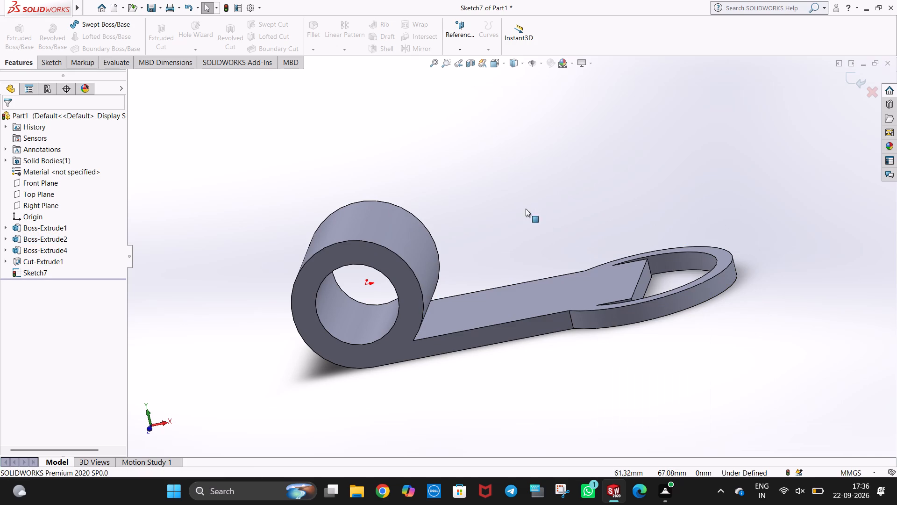
click(49, 192)
click(52, 178)
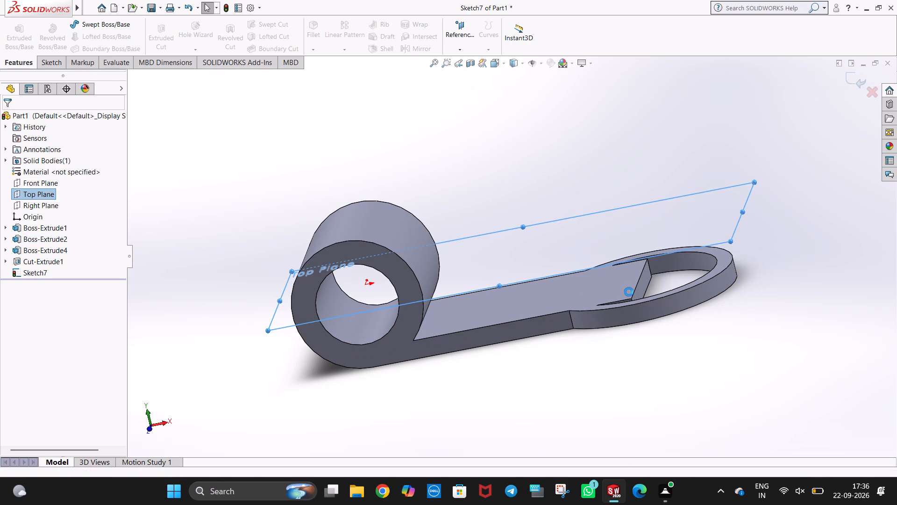
On the arm's top face, sketch a circle of 31.75 mm radius centred on the ring's centre, matching its inner edge.
click(589, 294)
click(631, 266)
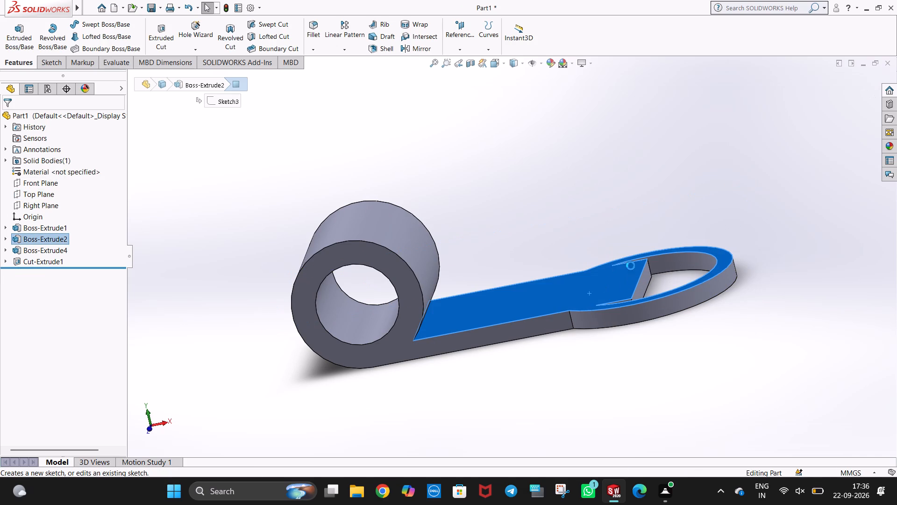
key(ctrl+1)
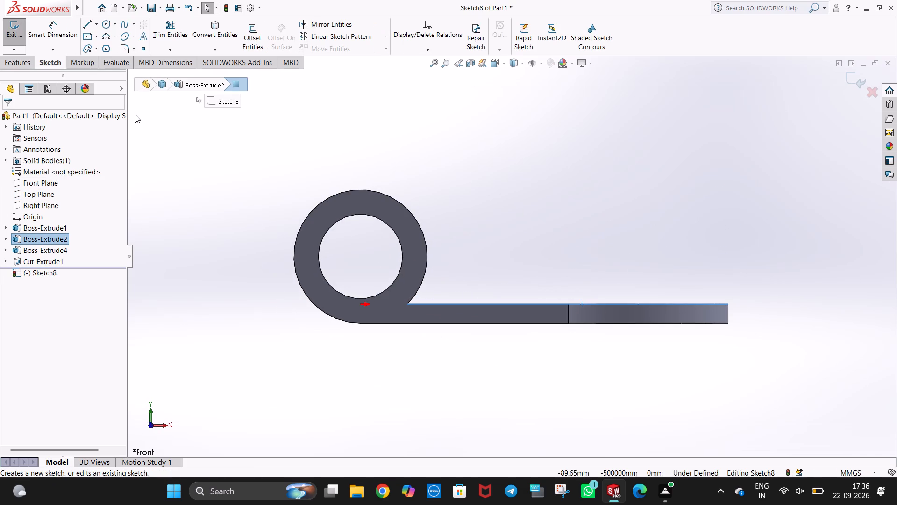
key(ctrl+5)
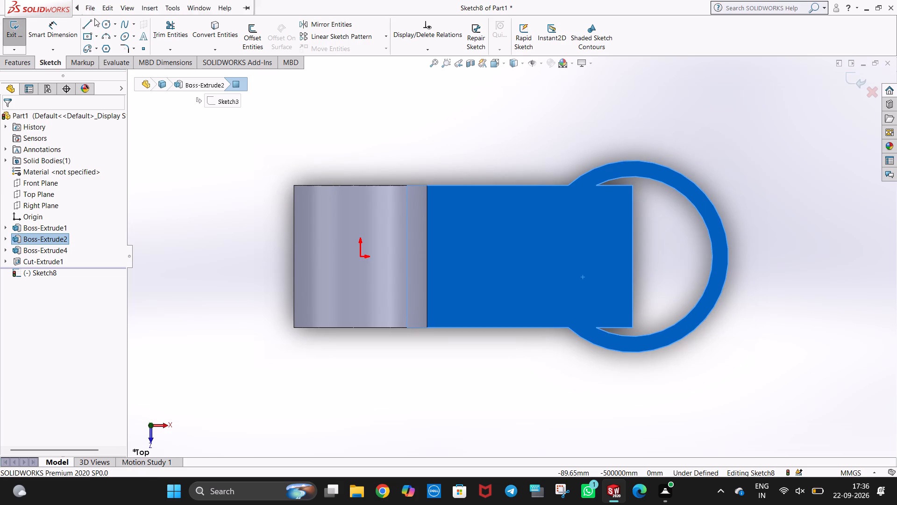
click(108, 23)
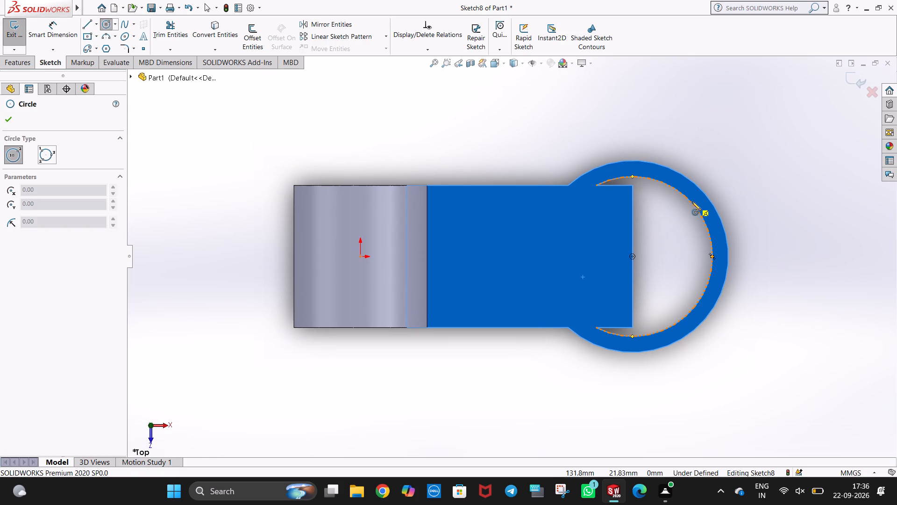
click(634, 256)
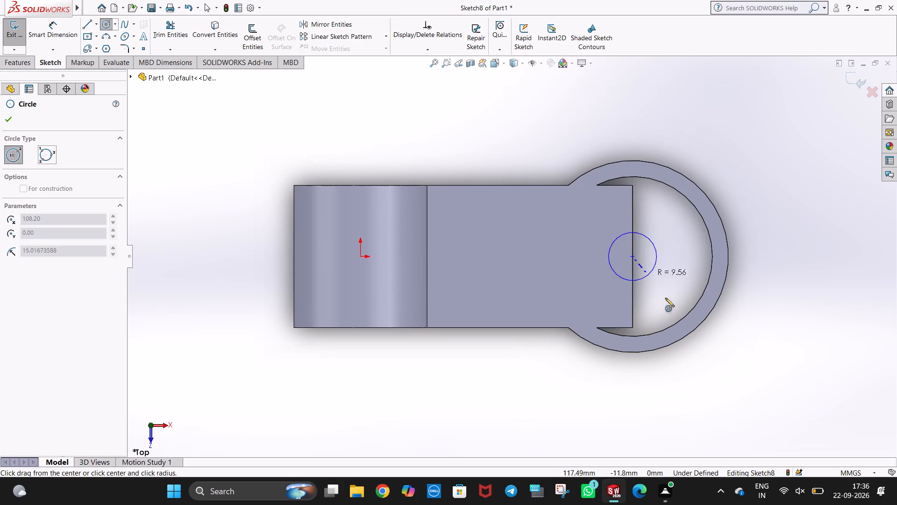
click(681, 317)
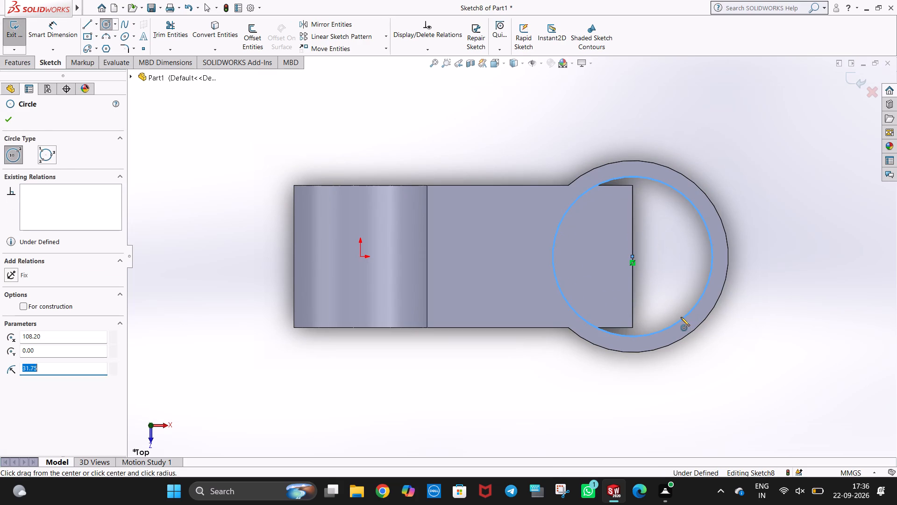
key(Escape)
key(Escape)
Dimension the new circle's diameter at 63.5 mm.
middle_drag(723, 352, 695, 197)
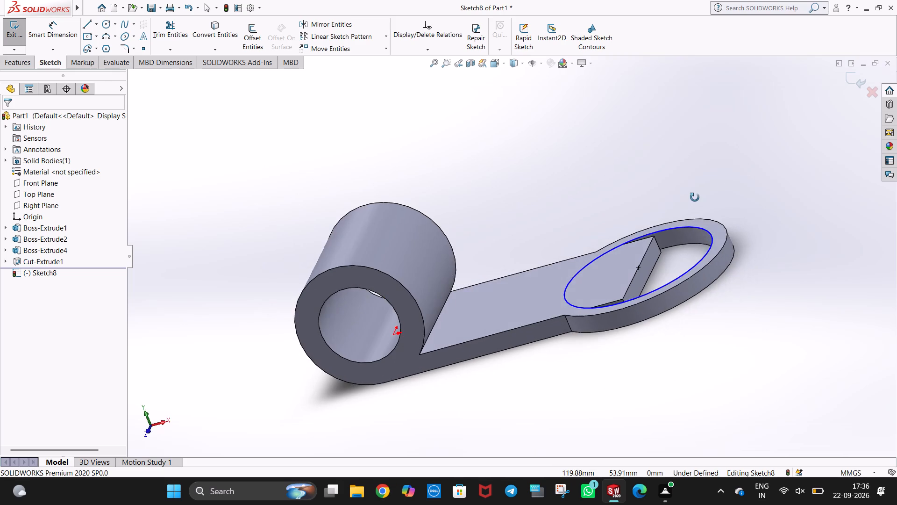
middle_drag(695, 197, 712, 219)
click(68, 37)
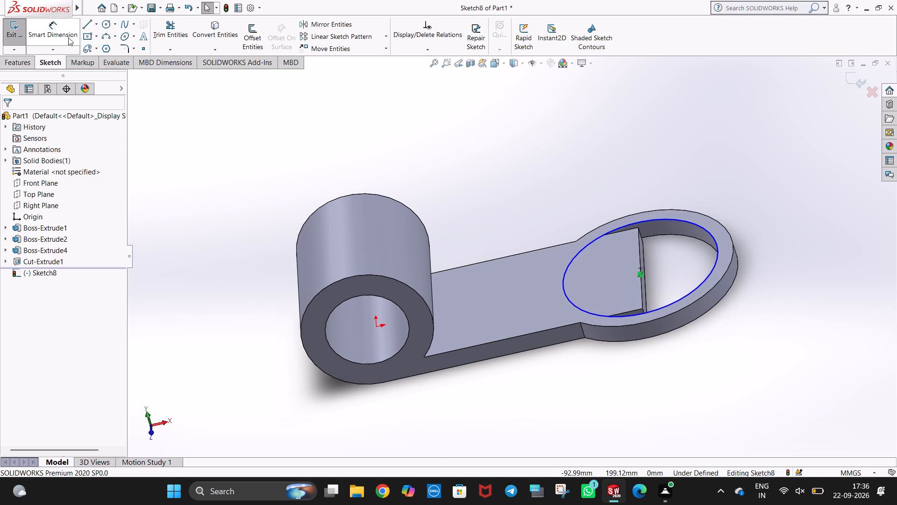
click(693, 222)
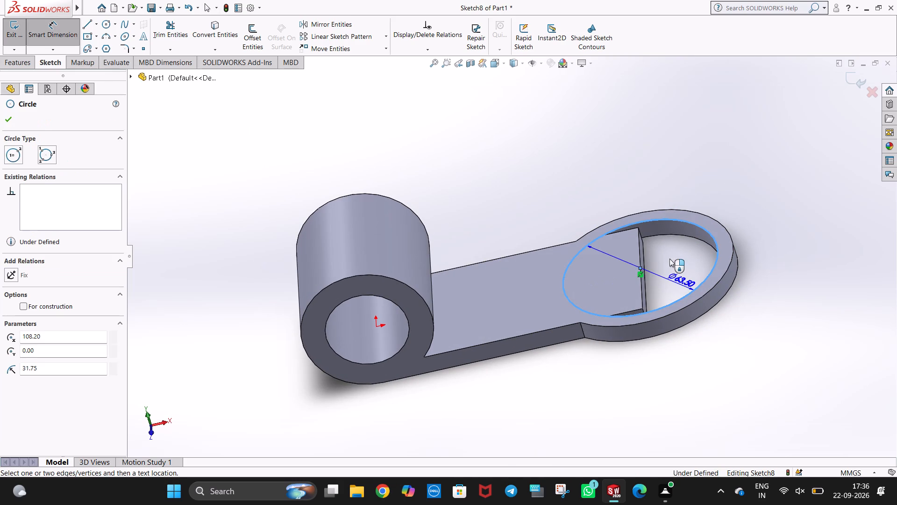
click(669, 259)
click(629, 239)
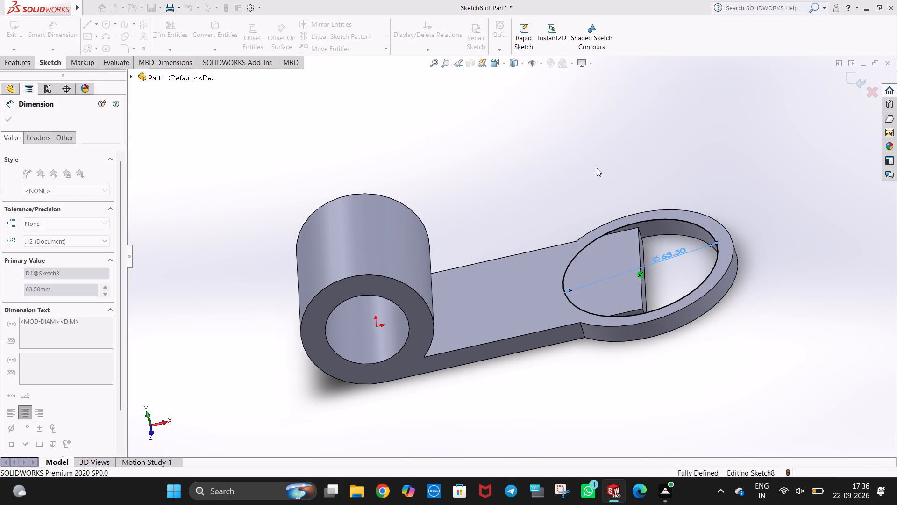
click(596, 166)
key(Escape)
click(418, 153)
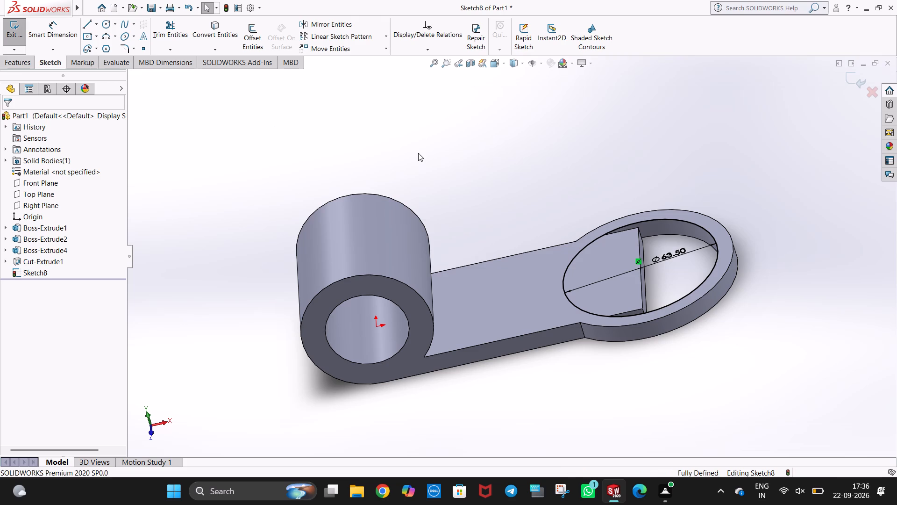
Boss-extrude the circle 7.565 mm Blind in the reversed direction, down into the ring, with the result merged.
click(19, 64)
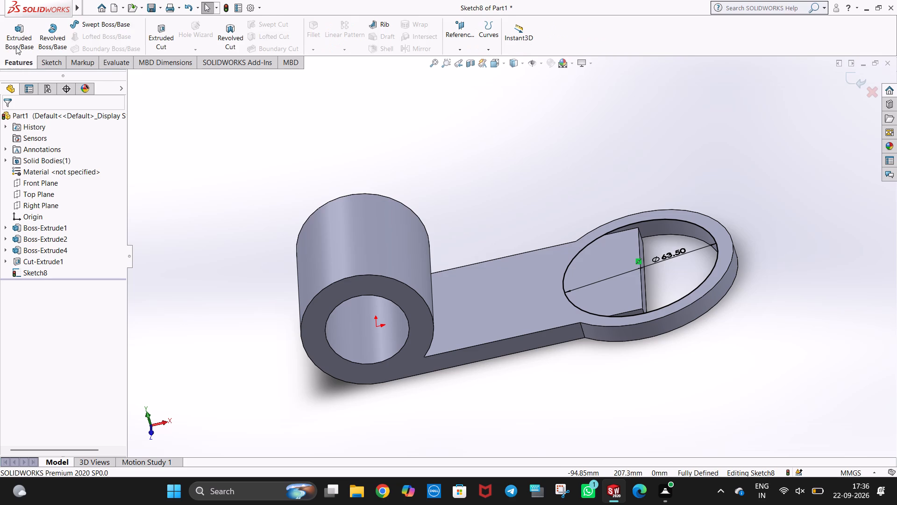
click(15, 46)
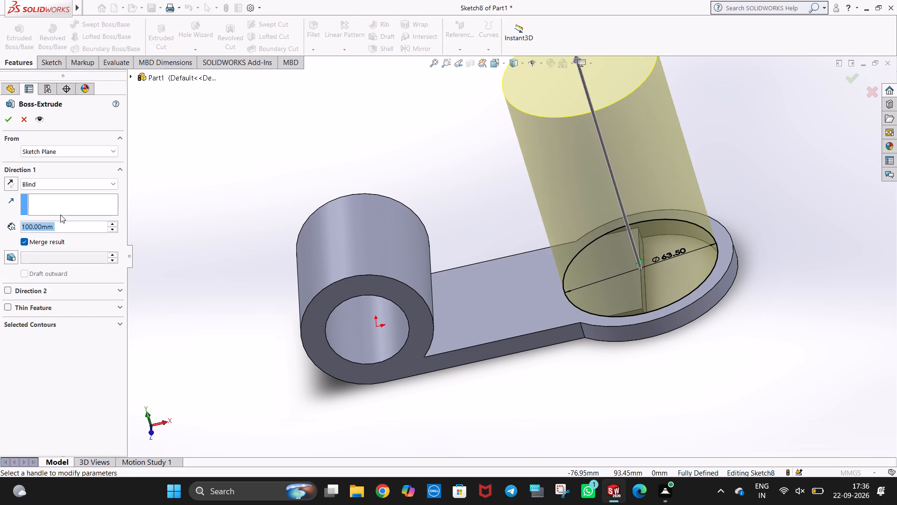
text(7.565)
key(Return)
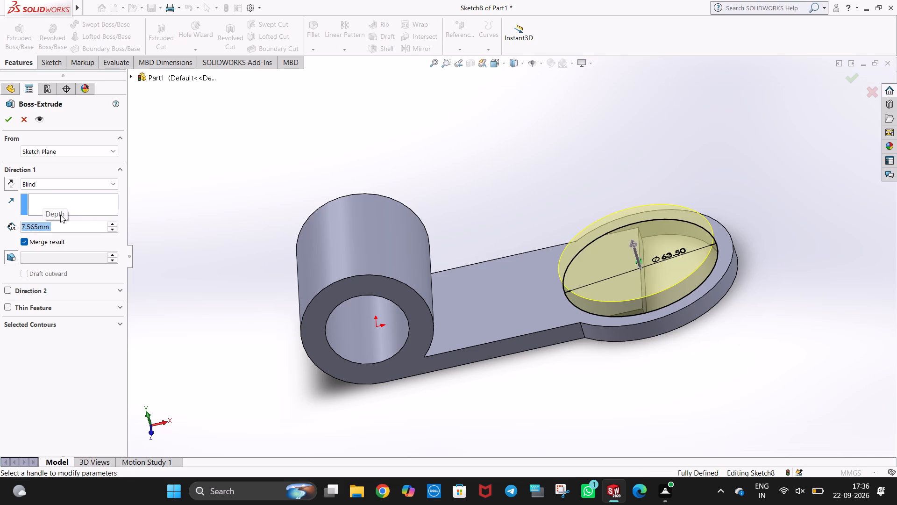
click(7, 182)
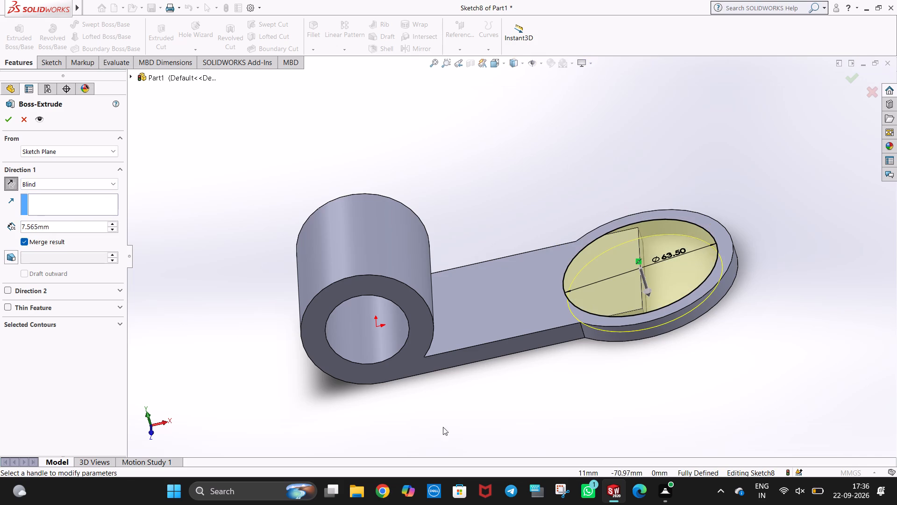
middle_drag(529, 408, 521, 309)
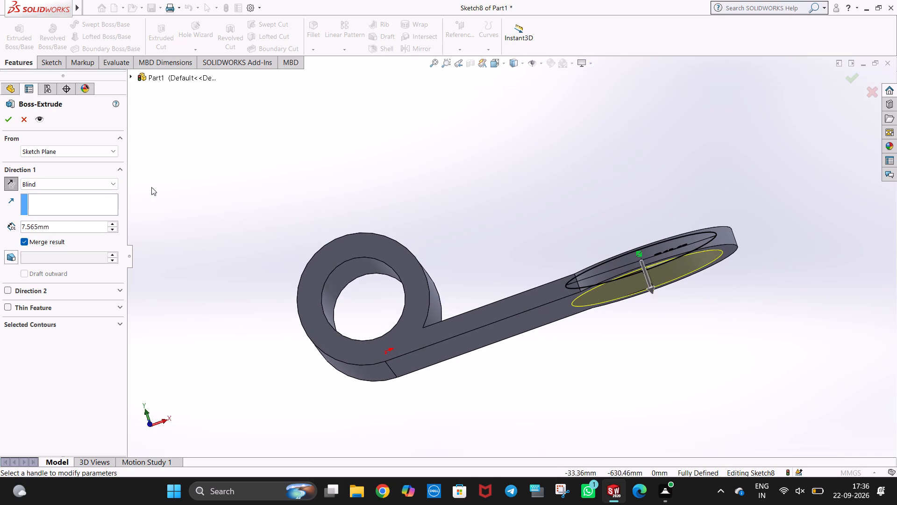
click(7, 117)
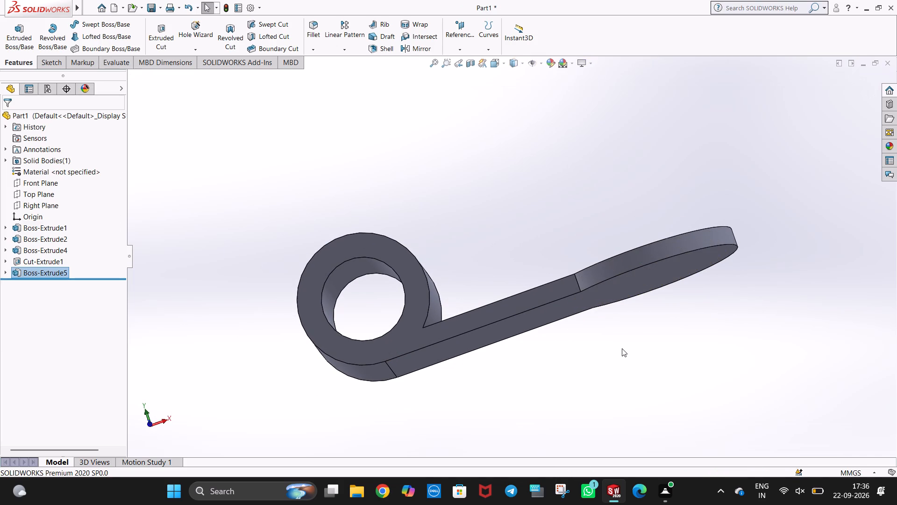
On the top face of the arm's round end, sketch a circle of 31.75 mm radius concentric with the end's outer edge.
middle_drag(622, 348, 660, 397)
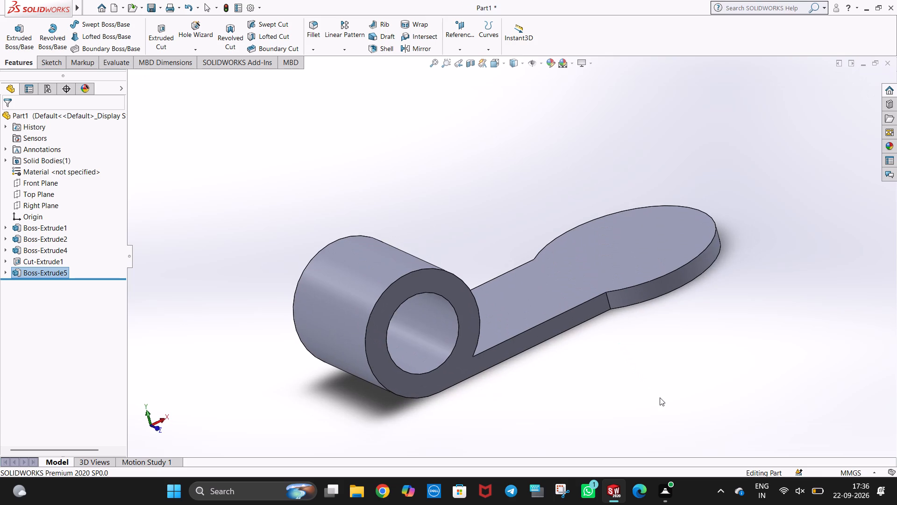
key(ctrl+5)
right_click(632, 314)
click(657, 274)
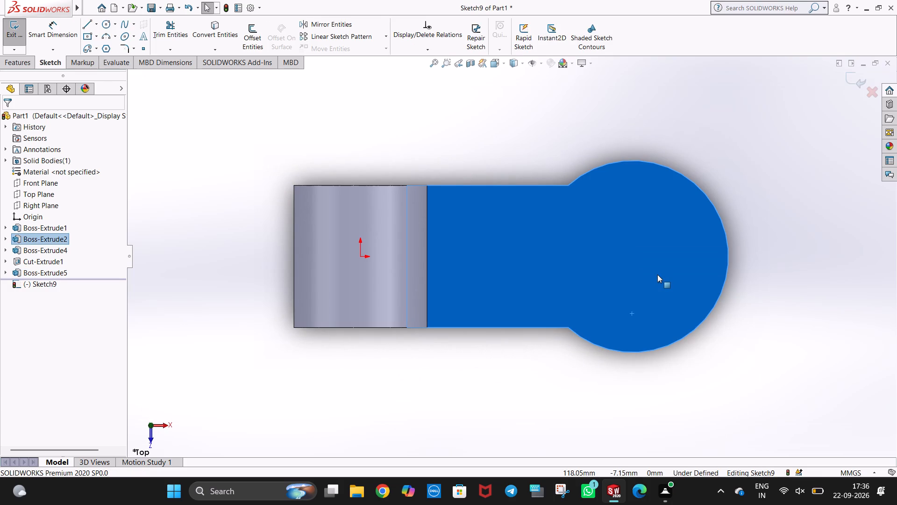
middle_drag(632, 250, 623, 182)
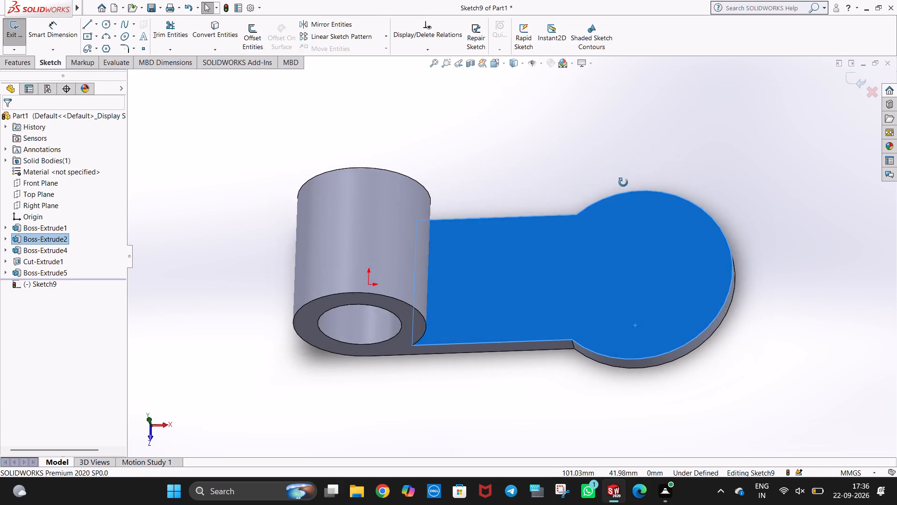
middle_drag(623, 182, 647, 229)
middle_drag(643, 227, 638, 236)
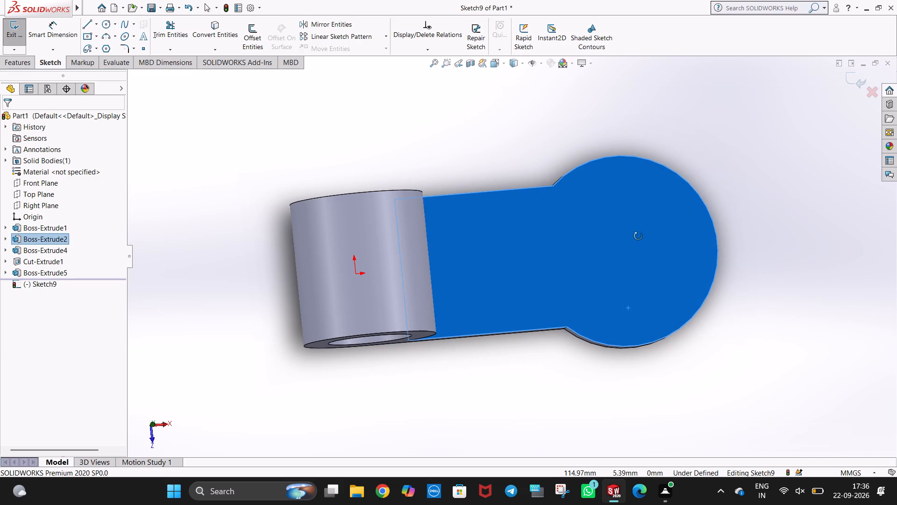
middle_drag(638, 236, 637, 236)
click(103, 25)
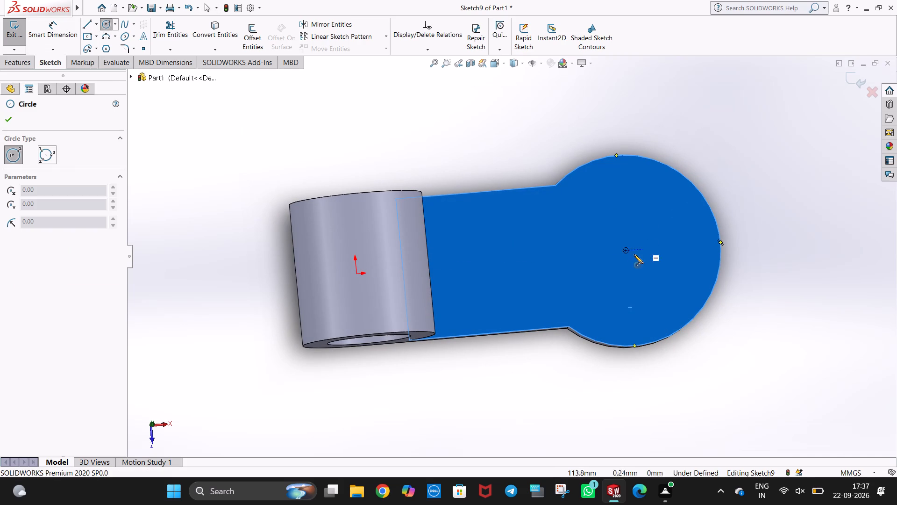
click(626, 251)
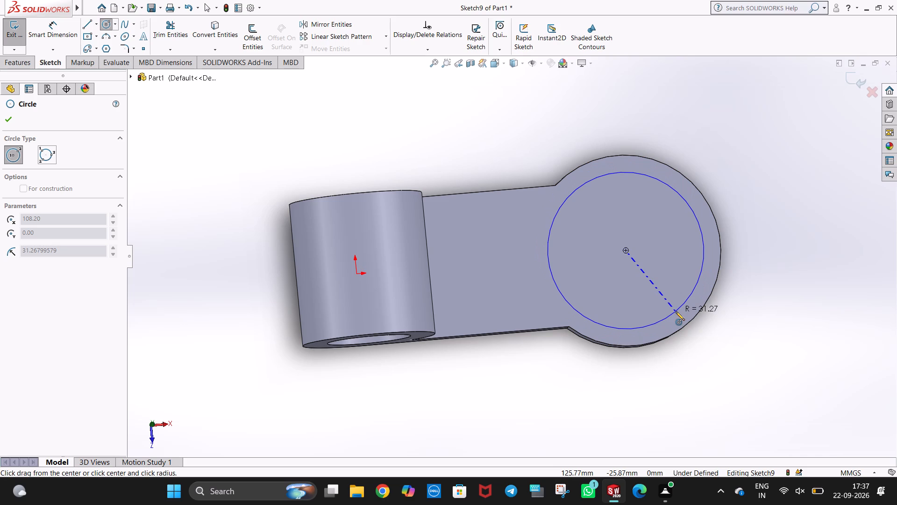
click(676, 311)
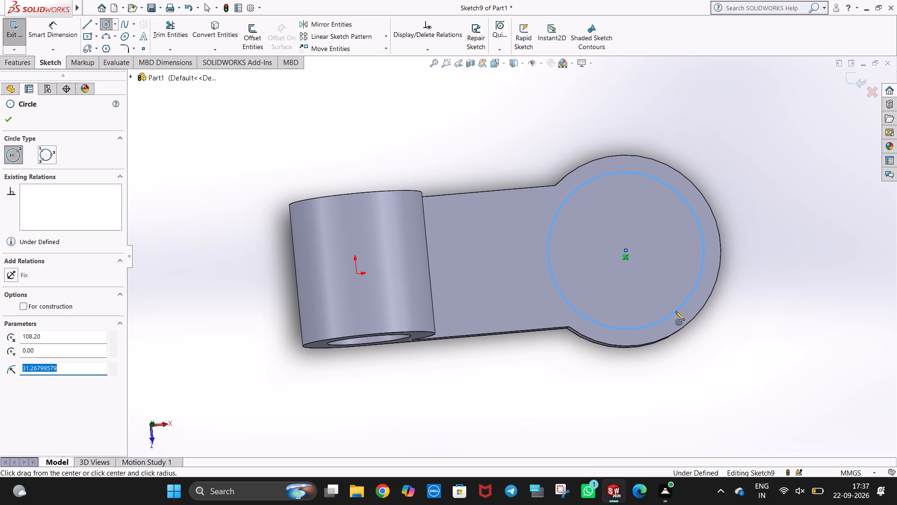
text(31.75)
key(Return)
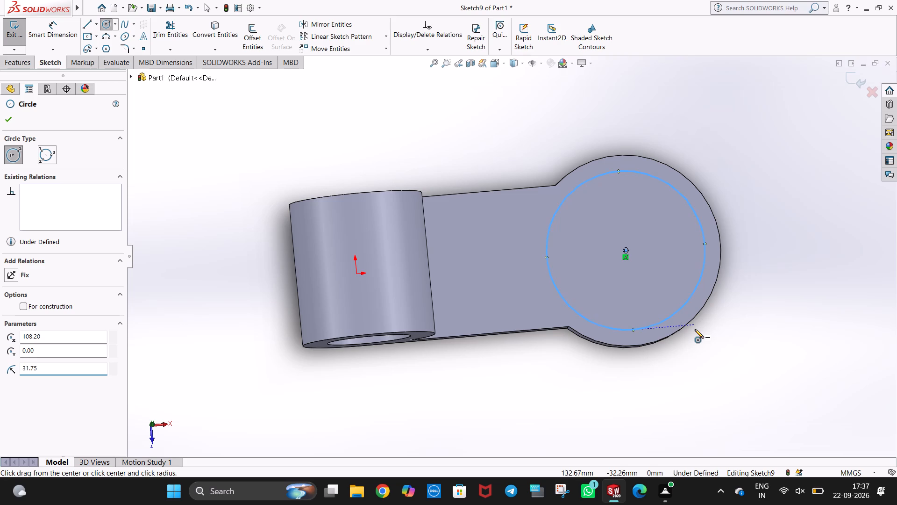
key(Escape)
key(Escape)
Dimension the circle's diameter at 63.5 mm.
click(60, 36)
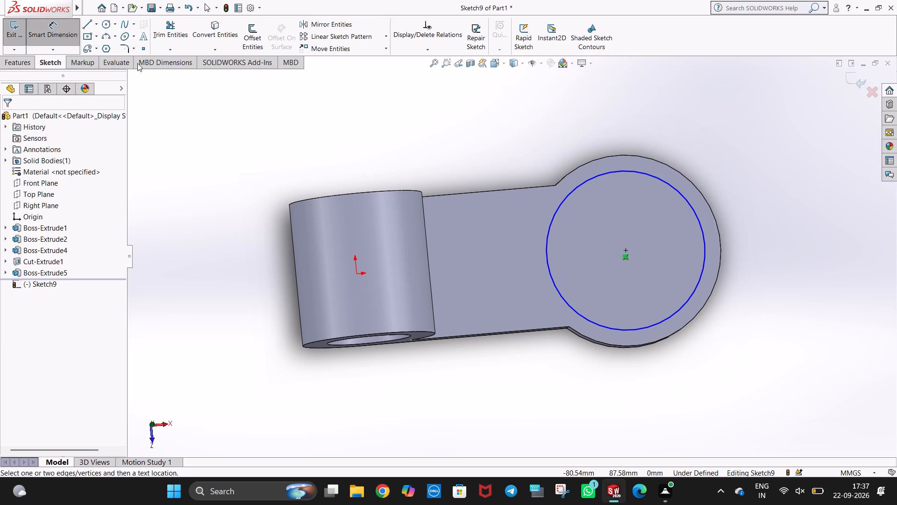
click(693, 217)
click(696, 215)
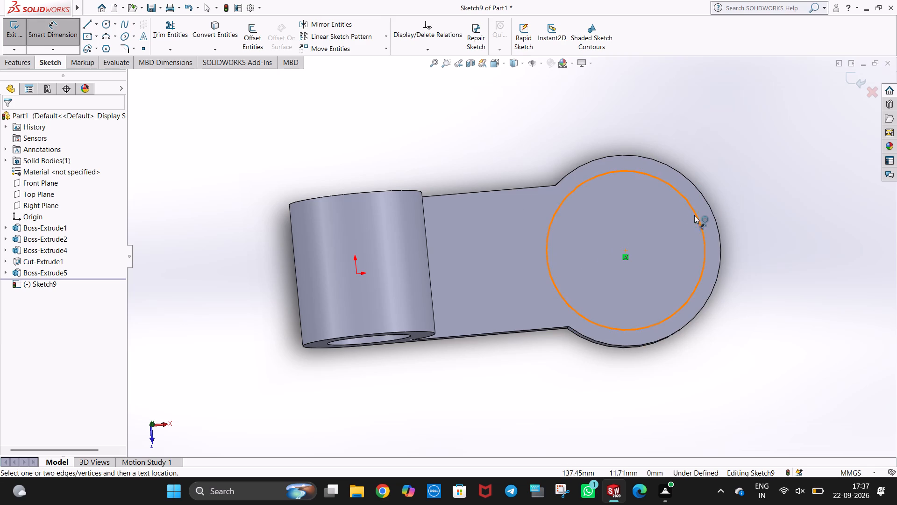
click(637, 221)
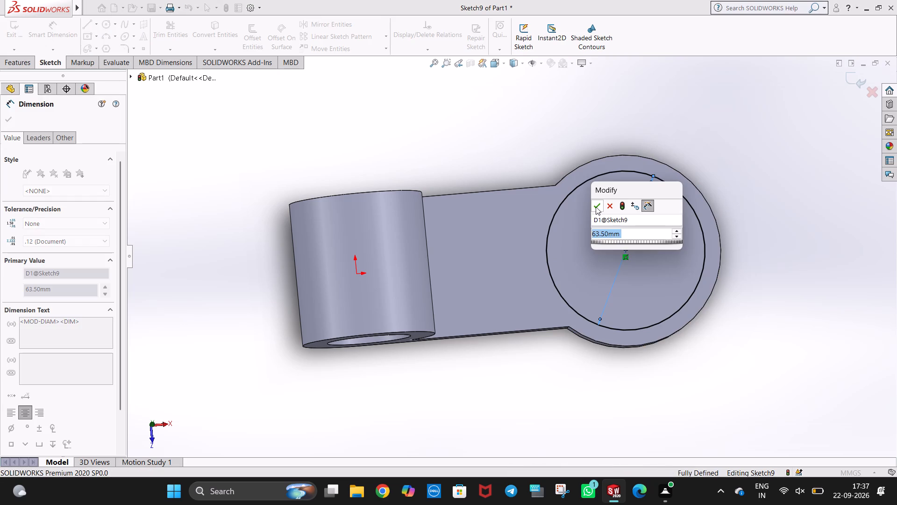
click(596, 207)
click(722, 180)
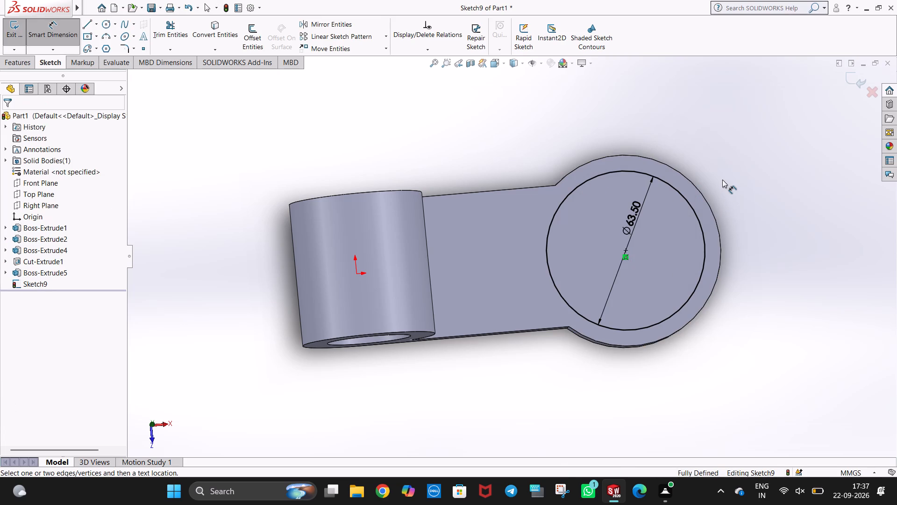
click(744, 213)
Extrude-cut the 63.5 mm circle 3.05 mm Blind down into the round end to form a shallow recess.
middle_drag(769, 321, 762, 277)
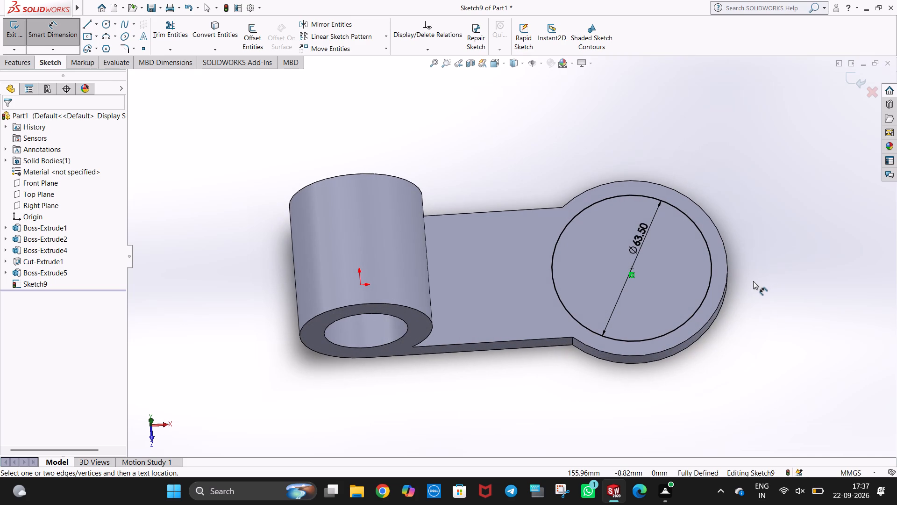
middle_drag(793, 317, 793, 313)
middle_drag(793, 313, 775, 233)
click(23, 71)
click(22, 66)
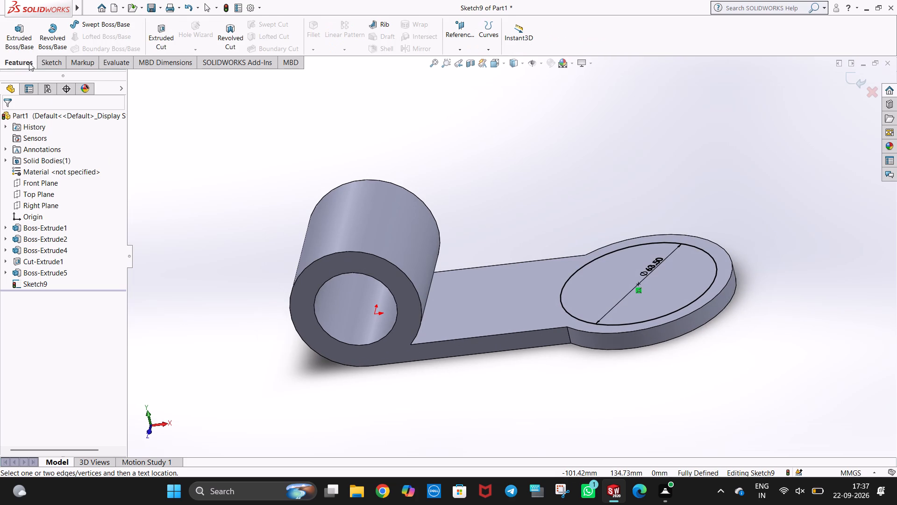
click(153, 43)
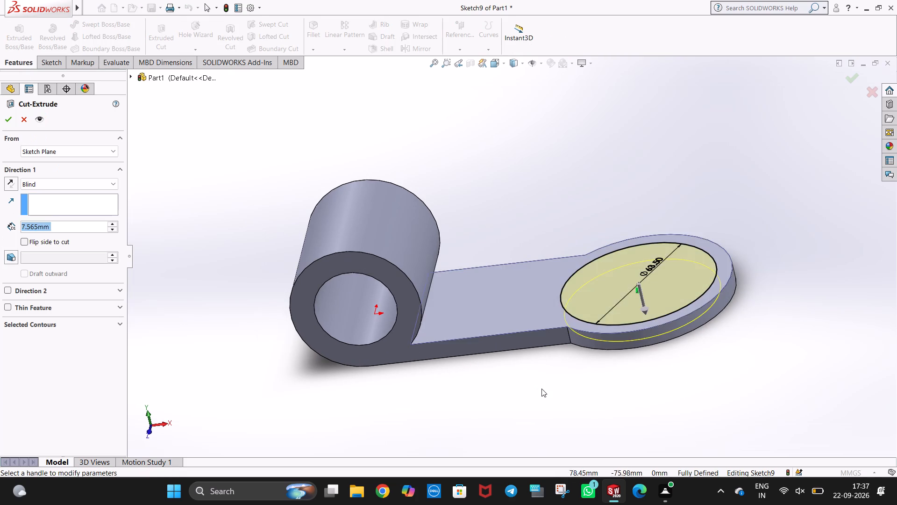
middle_drag(541, 389, 537, 320)
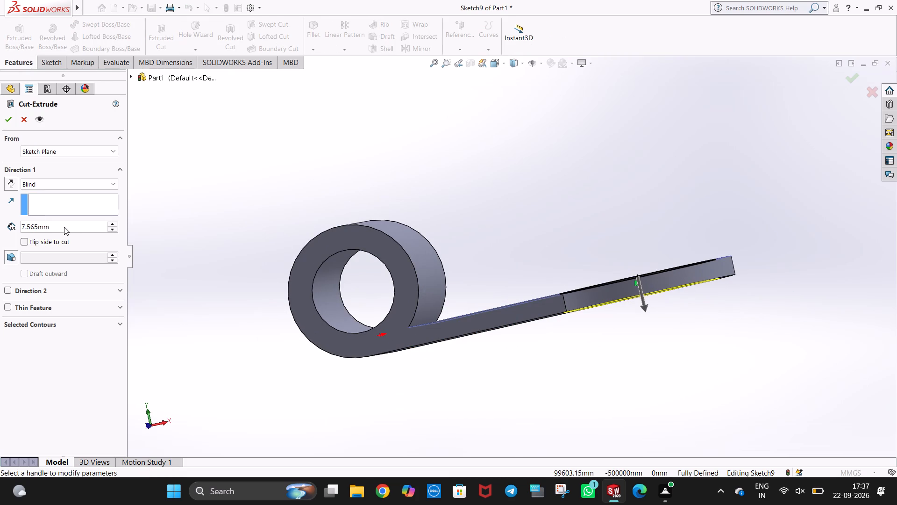
click(64, 227)
text(3.05)
key(Return)
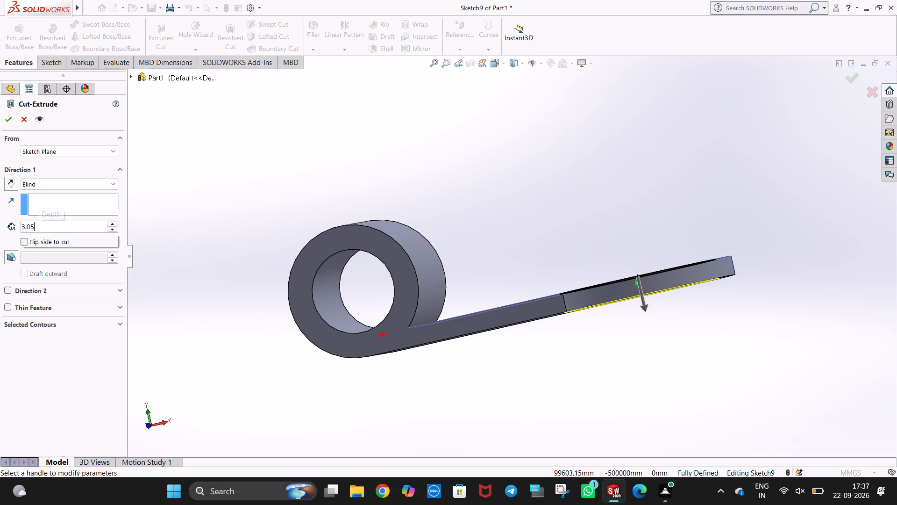
middle_drag(185, 233, 200, 269)
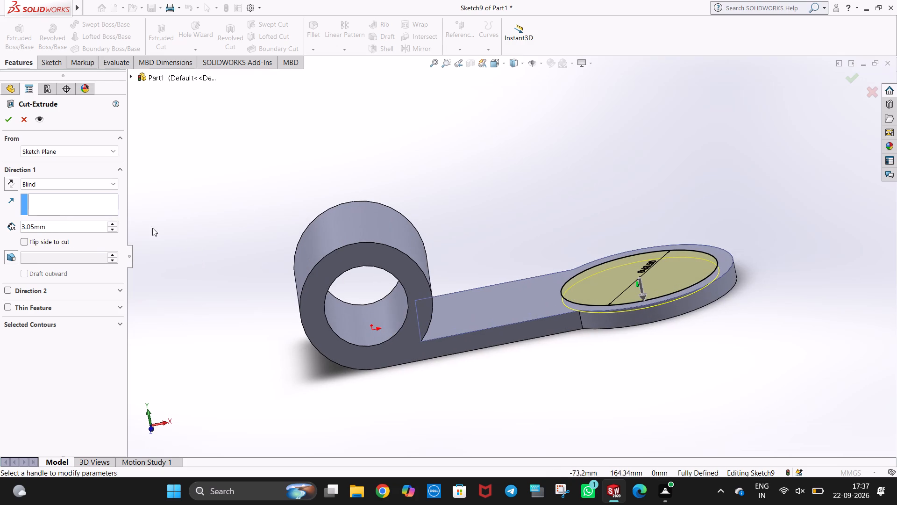
click(8, 117)
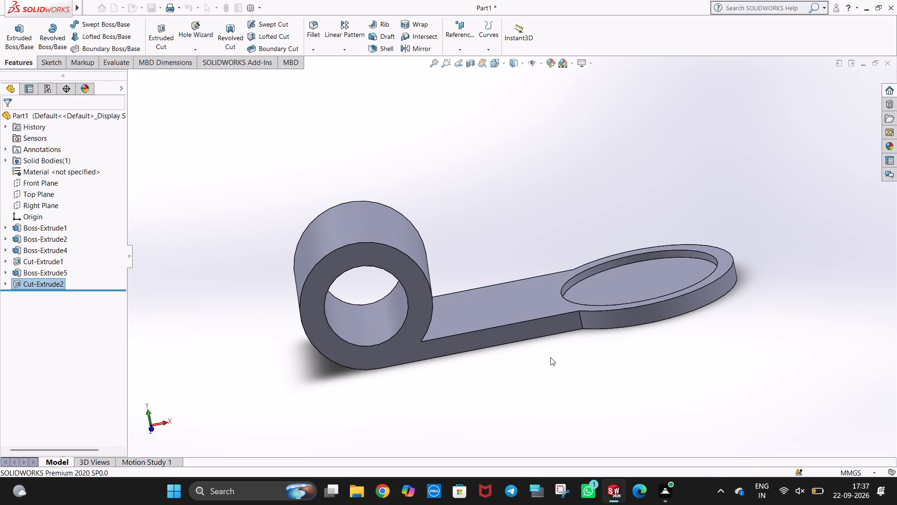
On the recess floor, sketch a circle of 10 mm radius centred on the round end.
right_click(620, 280)
click(641, 267)
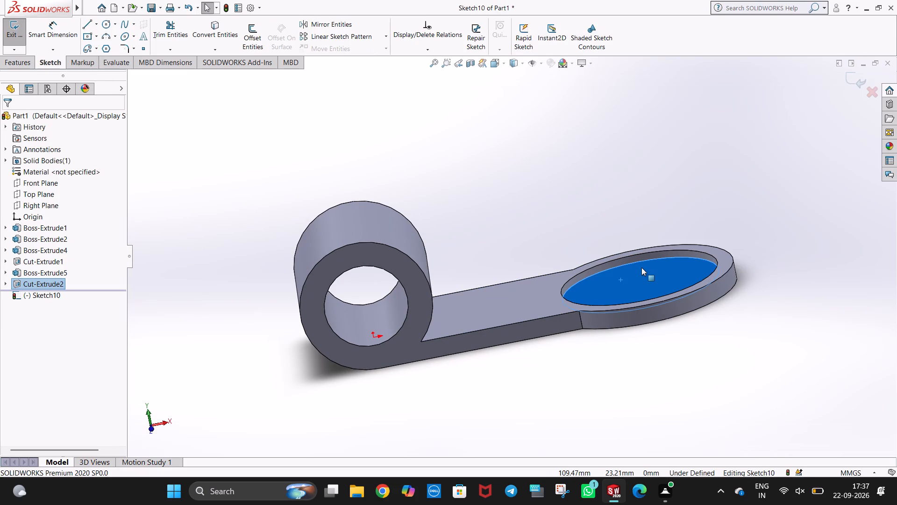
key(ctrl+5)
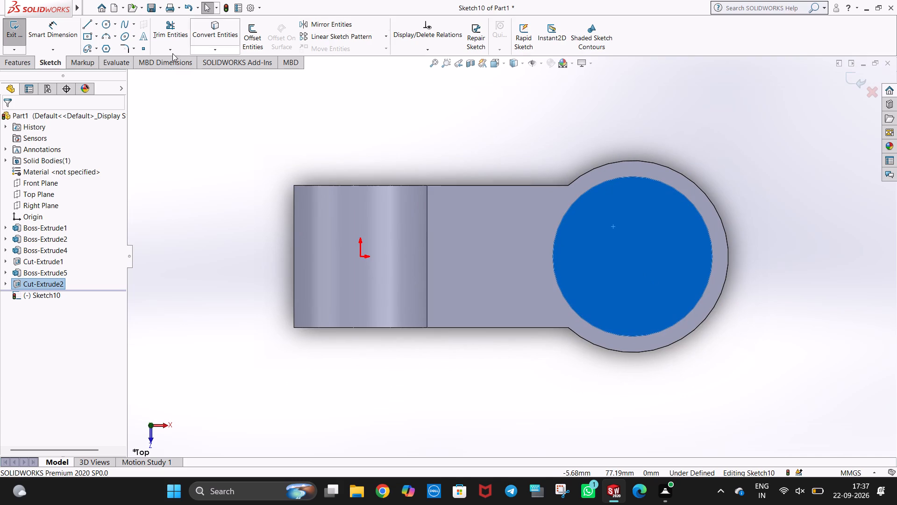
click(110, 24)
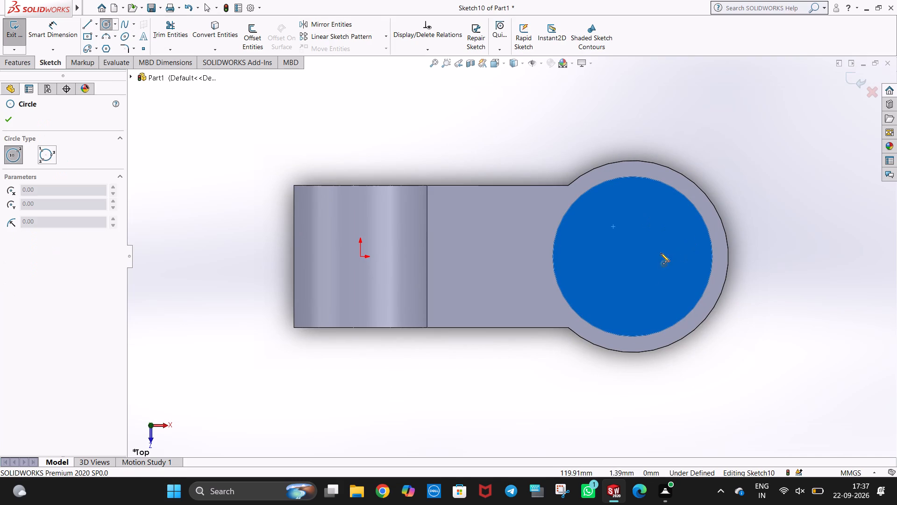
click(633, 258)
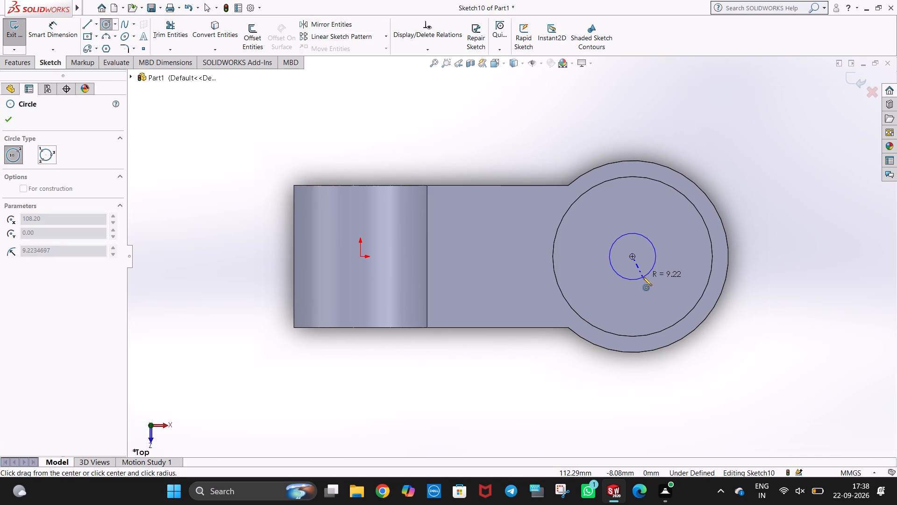
click(642, 274)
text(10)
key(Return)
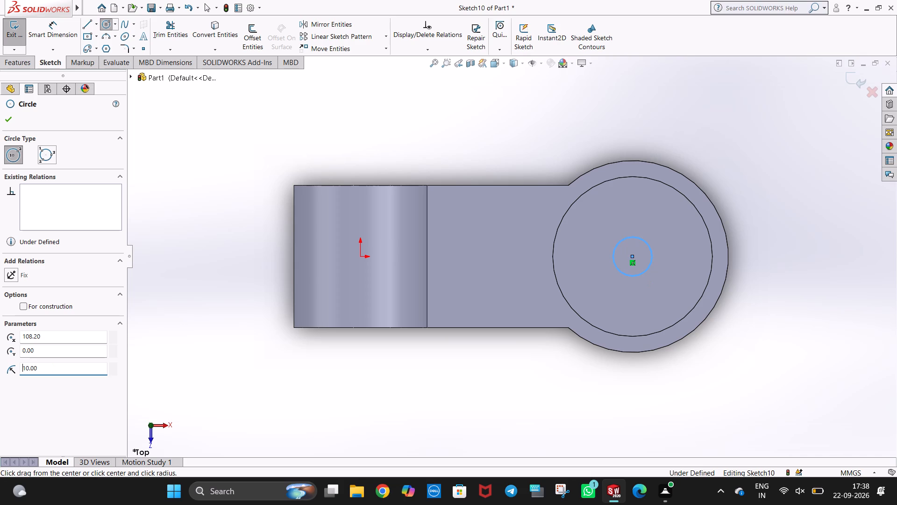
key(Escape)
key(Escape)
click(486, 126)
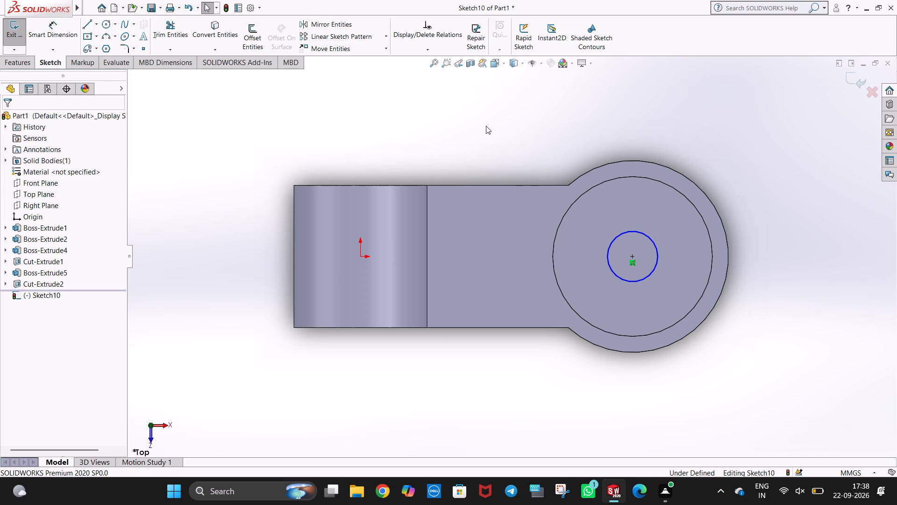
Dimension the small circle's diameter at 20 mm.
click(44, 33)
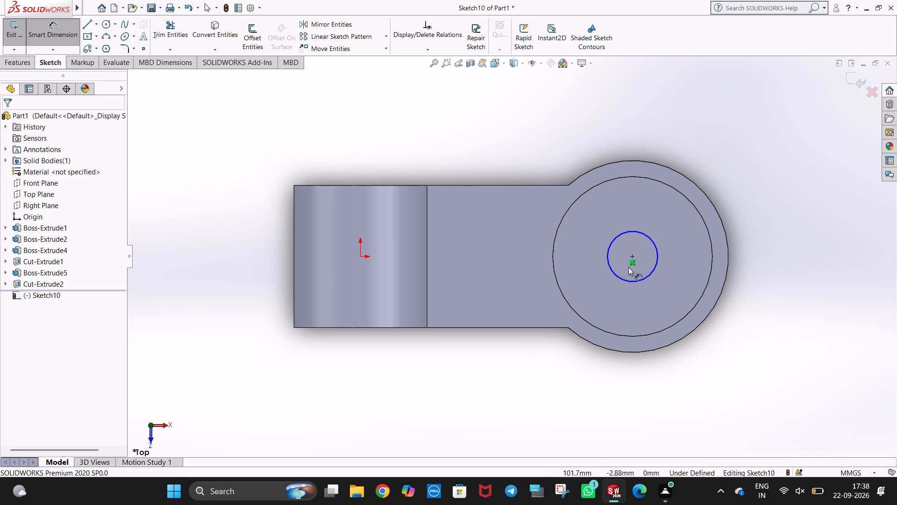
click(647, 274)
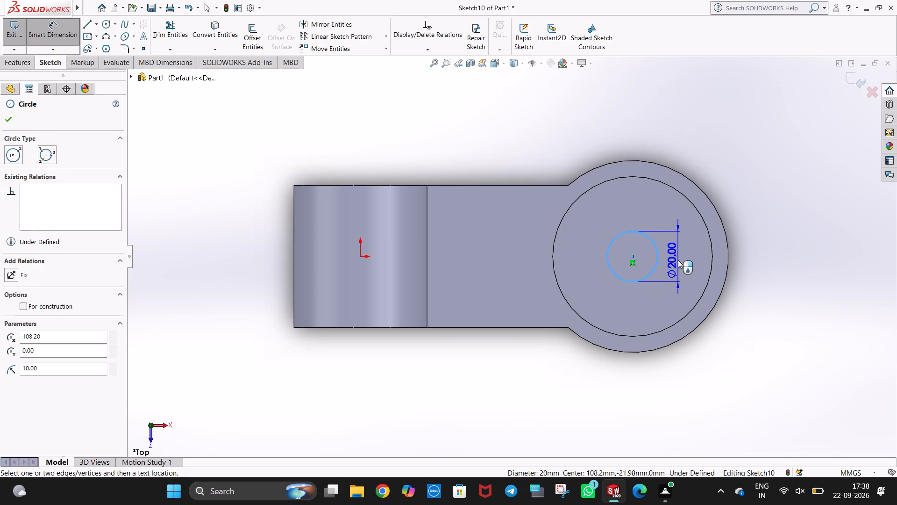
click(678, 260)
click(638, 246)
click(701, 190)
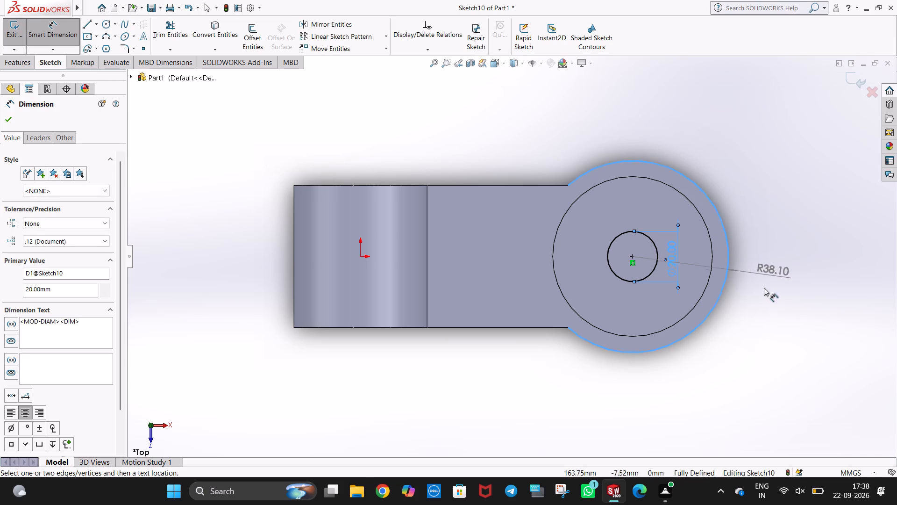
key(grave)
key(Escape)
key(Escape)
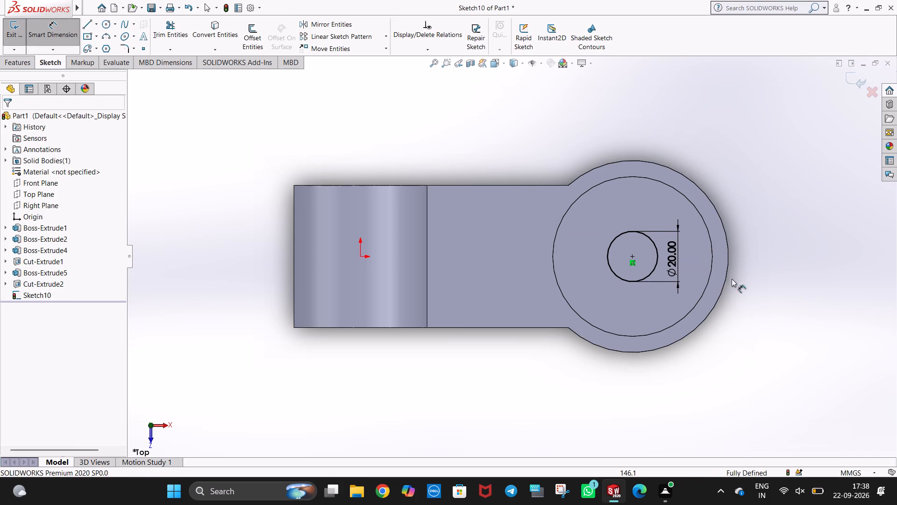
key(Escape)
click(755, 294)
Extrude-cut the 20 mm circle Through All to make a central hole in the round end.
middle_drag(744, 304, 728, 161)
middle_drag(721, 280, 716, 241)
click(25, 60)
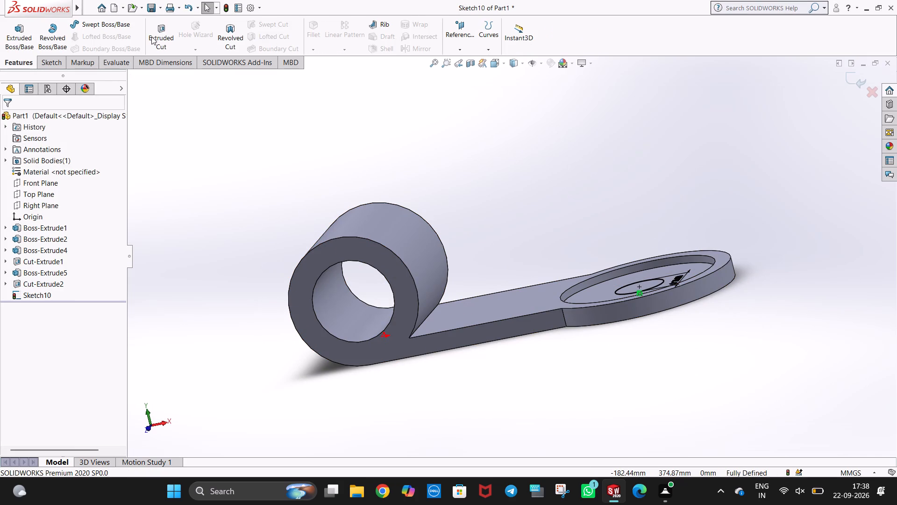
click(155, 36)
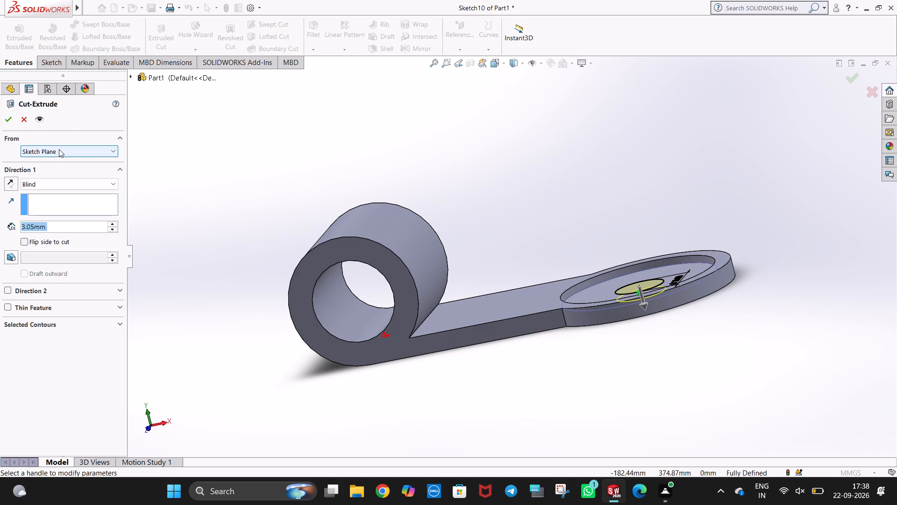
click(55, 182)
click(68, 200)
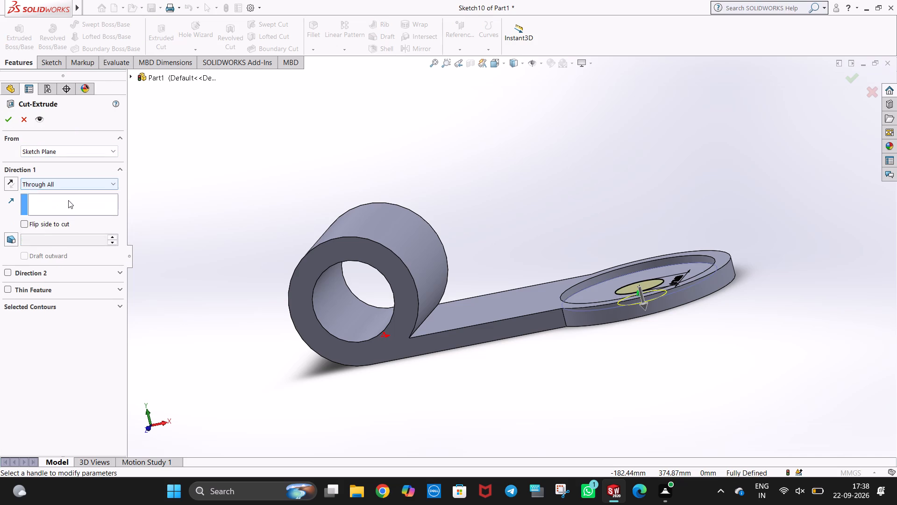
middle_drag(516, 353, 508, 273)
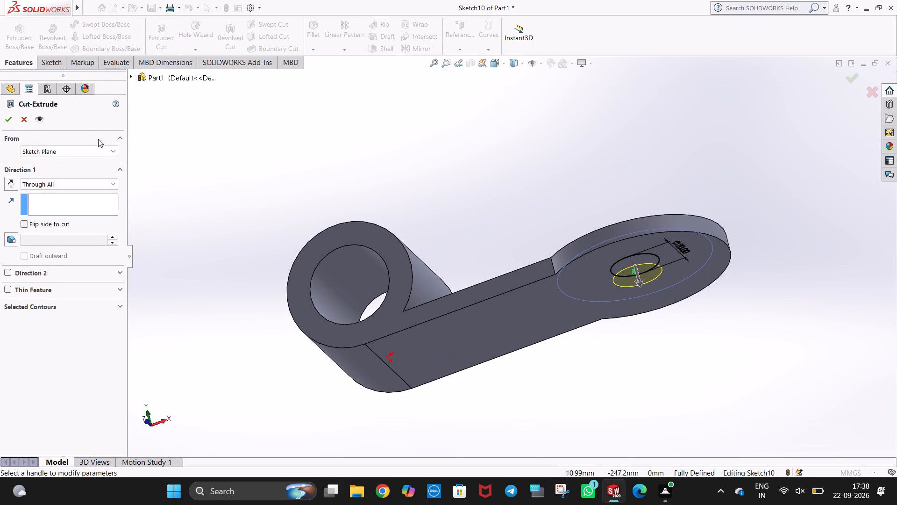
click(10, 122)
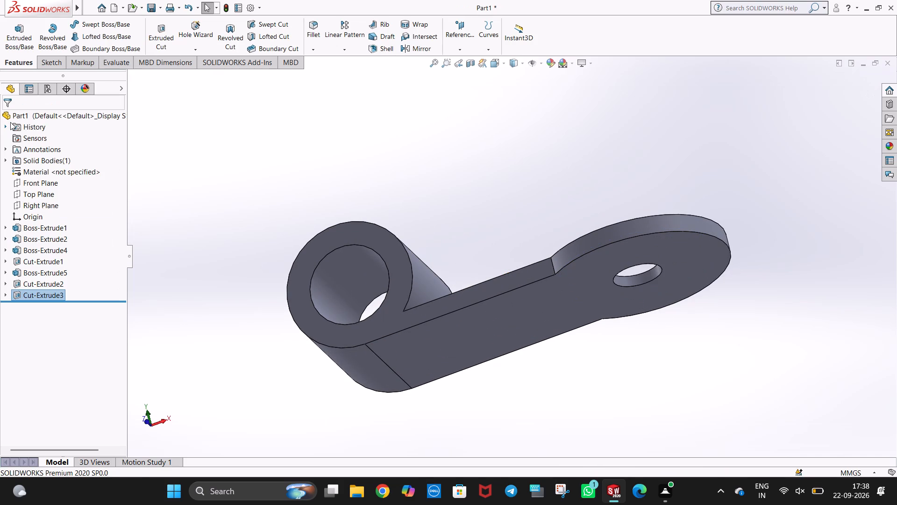
Start a sketch on the arm's upper face and draw a 35 mm construction centerline from the origin towards the round end.
key(ctrl+5)
key(ctrl+7)
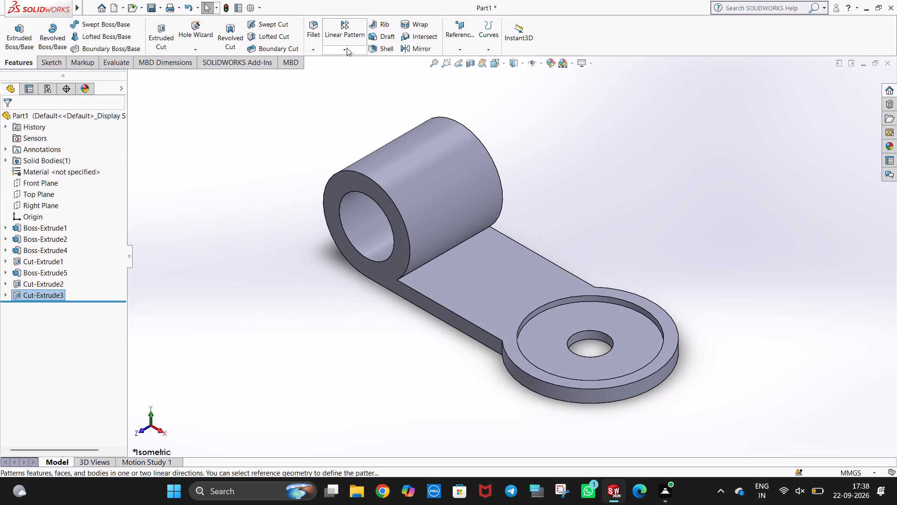
click(606, 188)
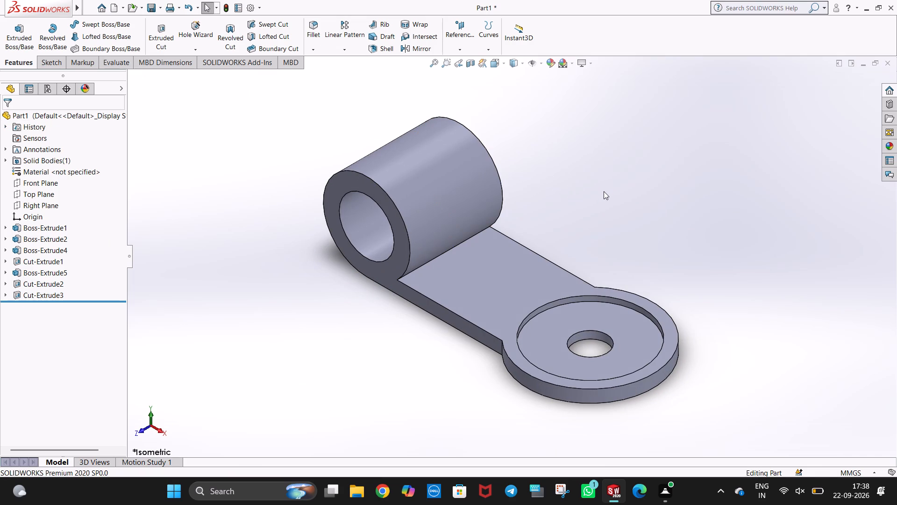
right_click(509, 266)
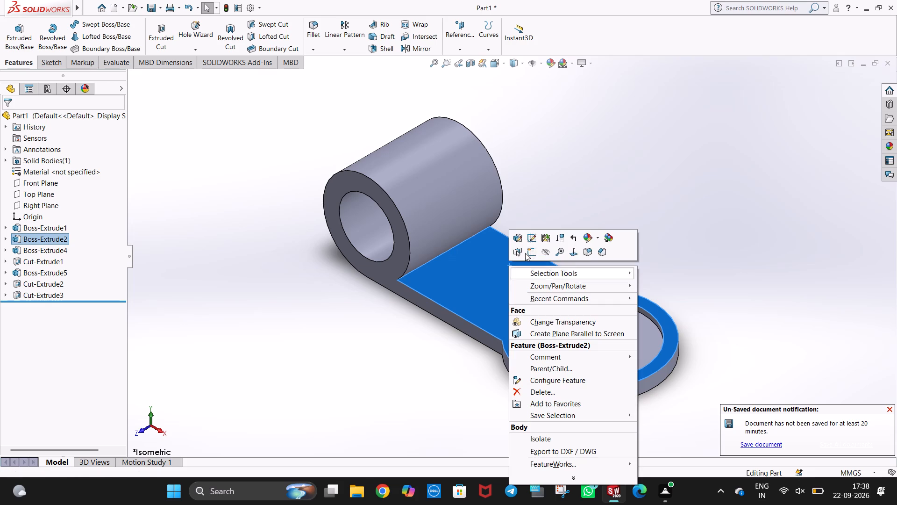
click(532, 256)
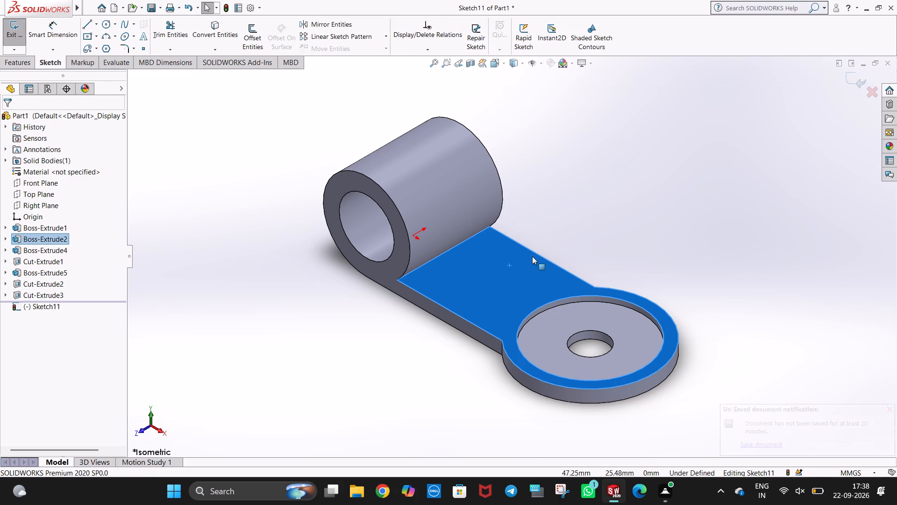
key(ctrl+5)
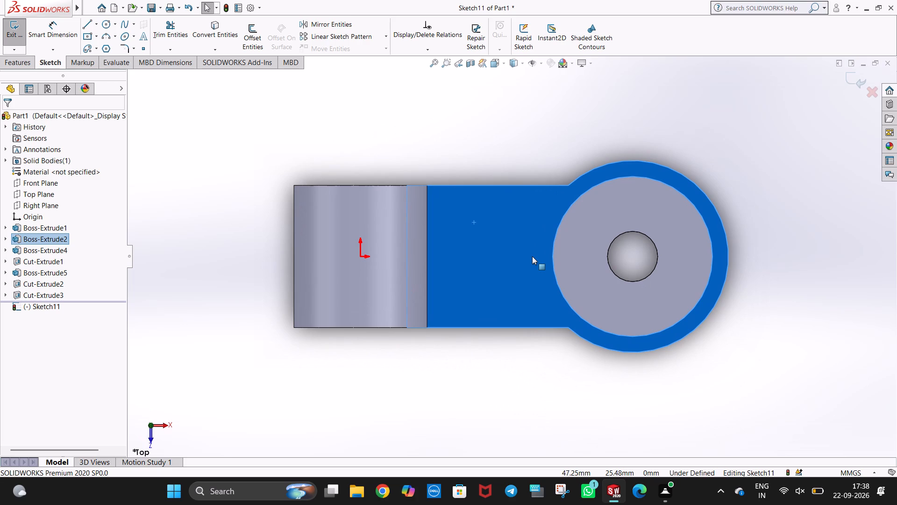
click(95, 25)
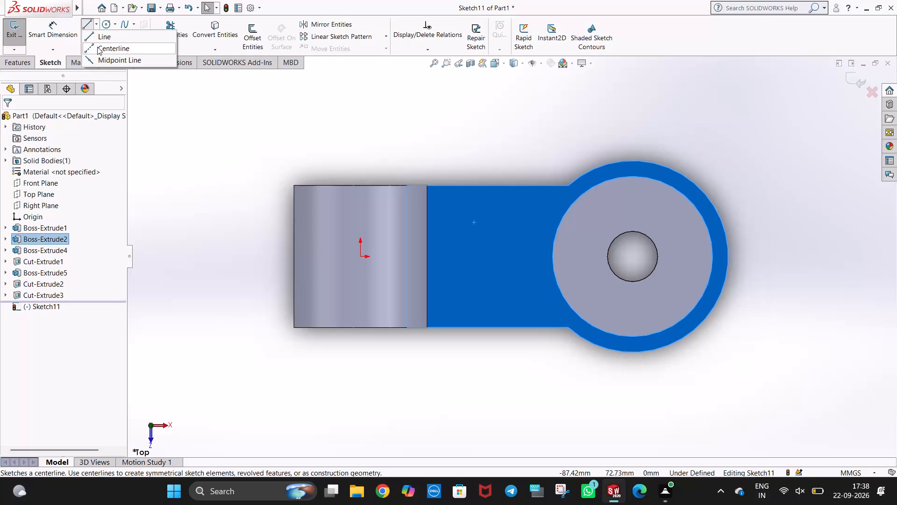
click(97, 47)
middle_drag(437, 329, 438, 254)
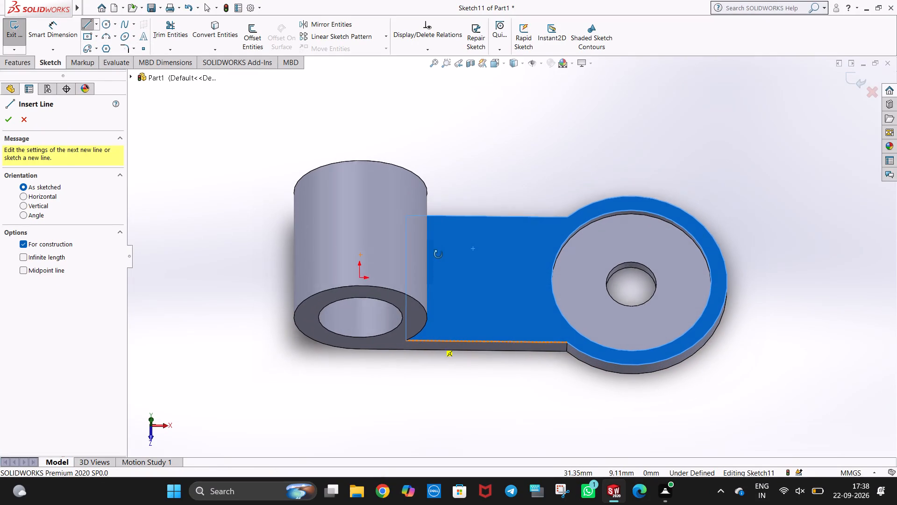
middle_drag(438, 254, 438, 254)
click(358, 280)
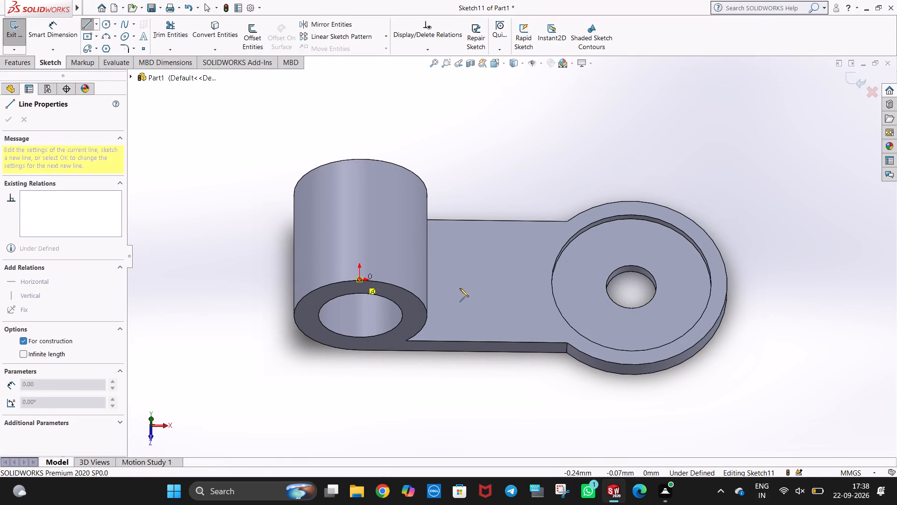
middle_drag(456, 279, 448, 200)
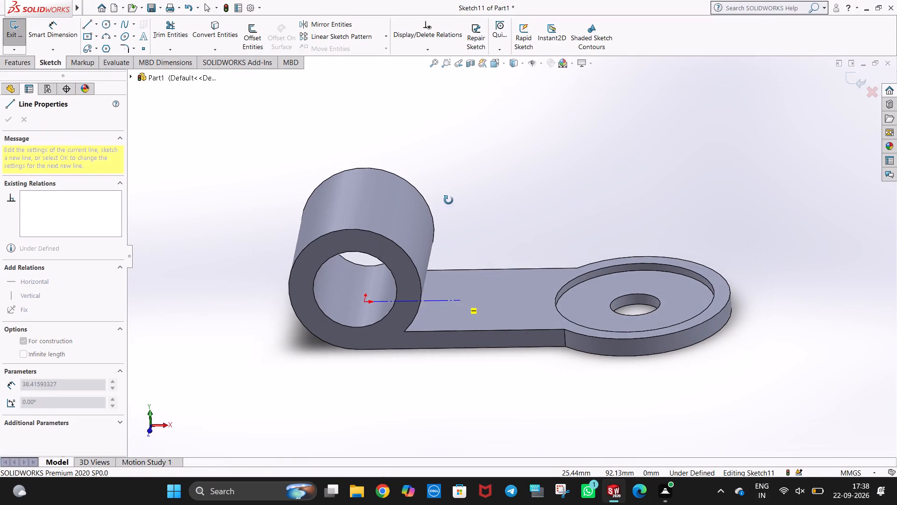
middle_drag(448, 200, 455, 229)
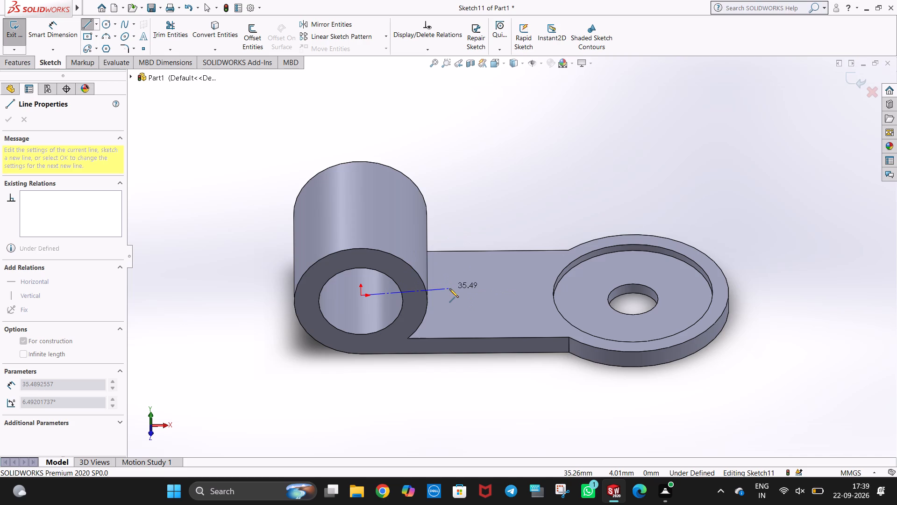
key(ctrl+5)
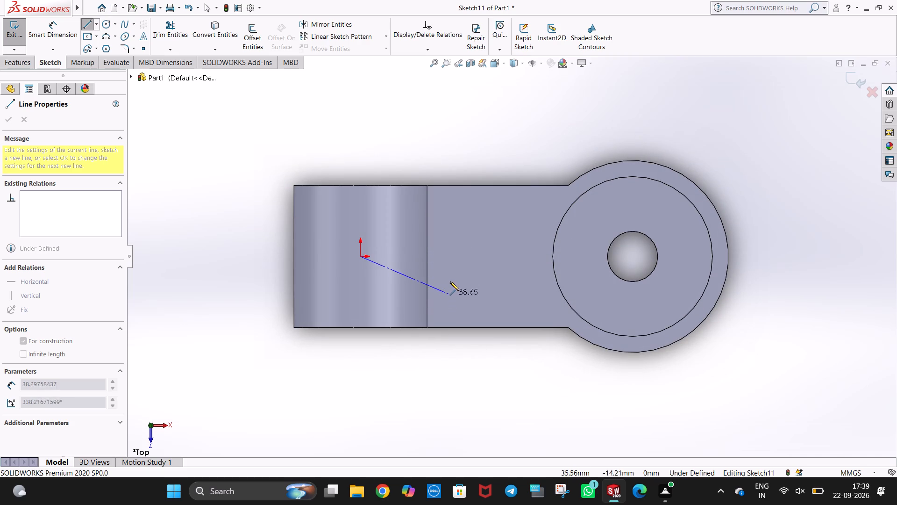
click(448, 253)
text(35)
key(Return)
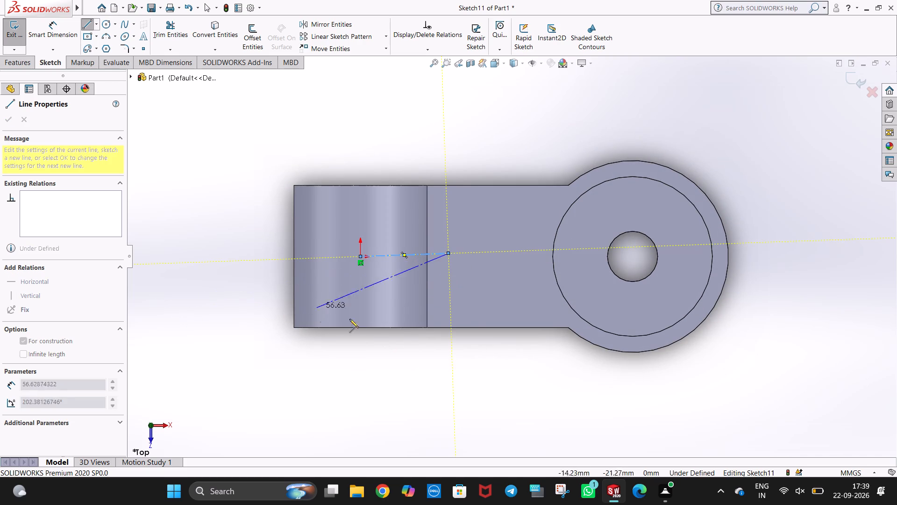
key(Escape)
key(Escape)
drag(470, 368, 468, 362)
Set the construction centerline's angle to 0°.
click(399, 254)
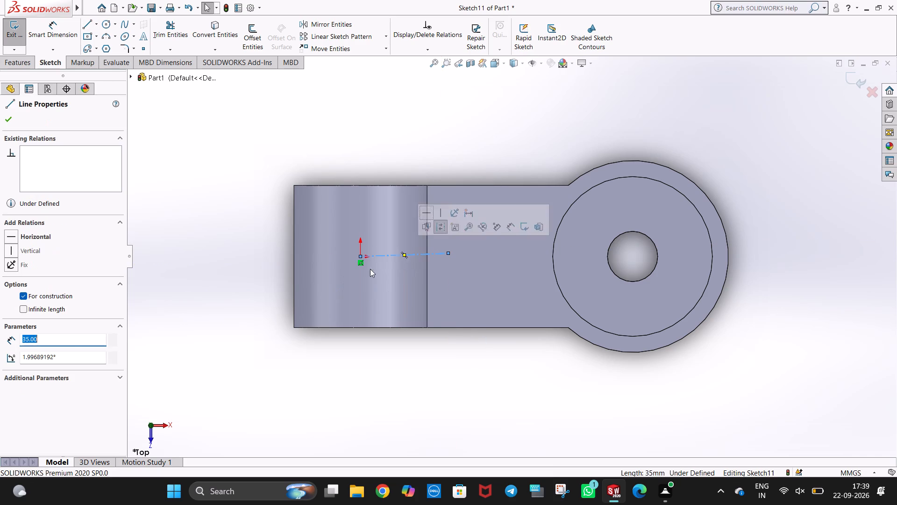
drag(68, 361, 17, 354)
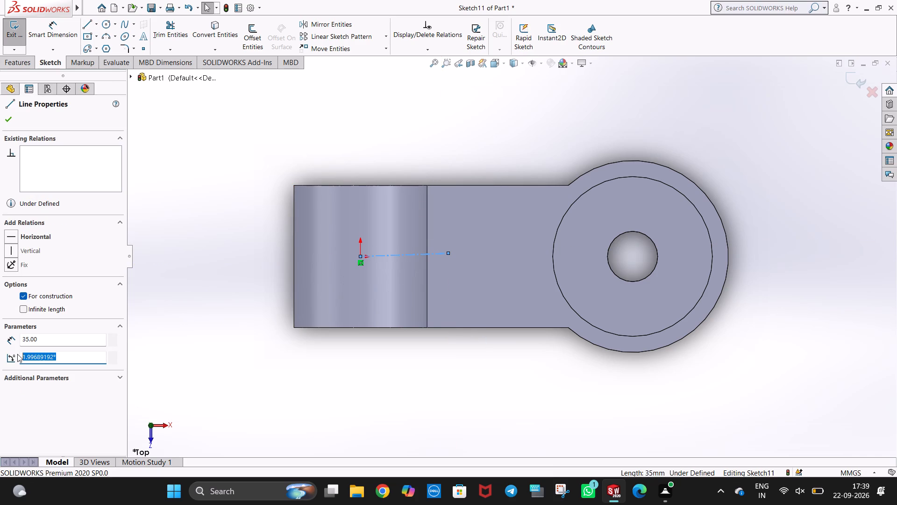
key(0)
key(Return)
click(440, 376)
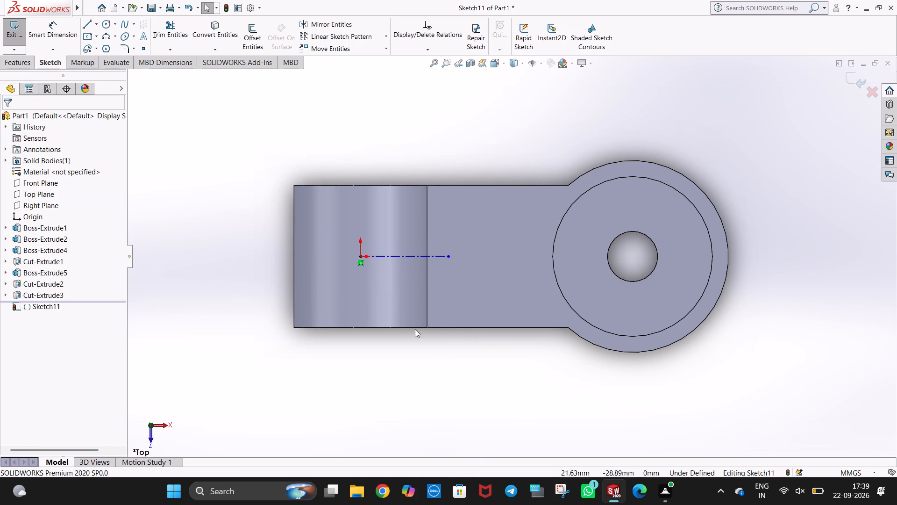
Set the construction centerline's length to 32 mm.
click(420, 258)
text(32)
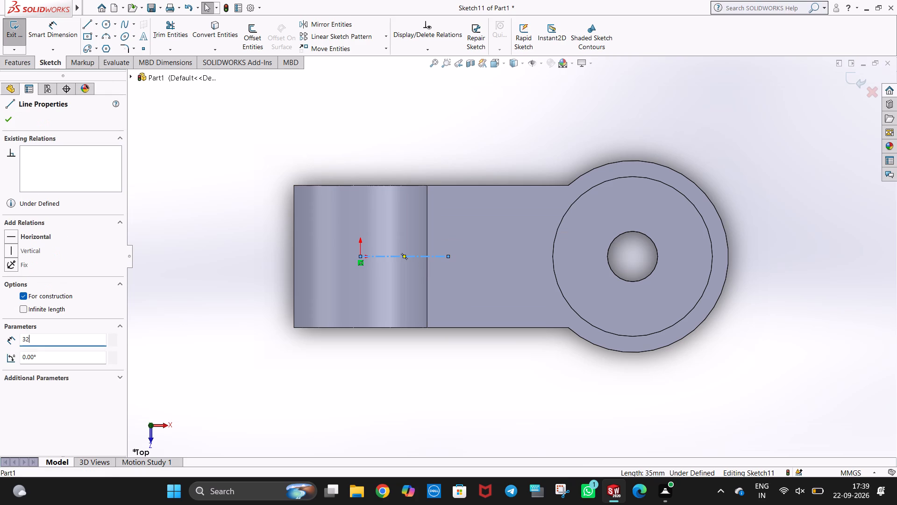
key(Return)
key(Escape)
key(Escape)
click(469, 395)
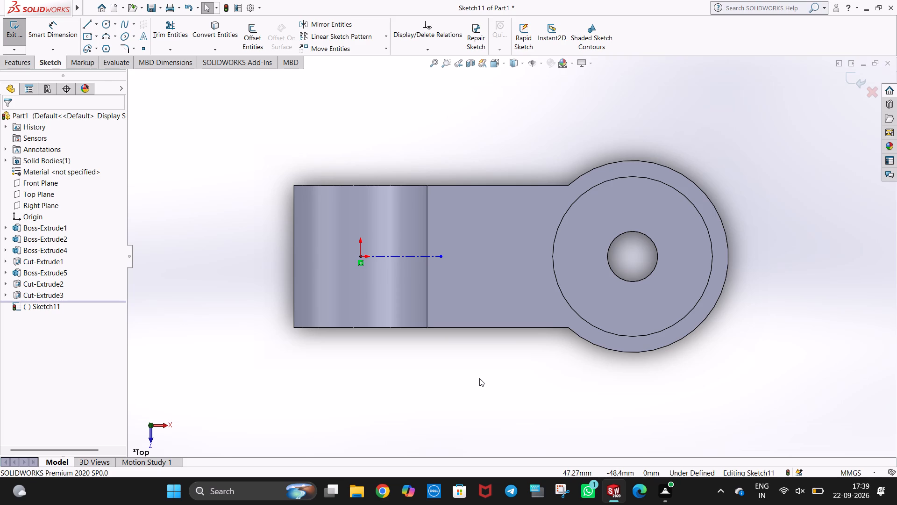
Sketch a circle of 9.05 mm radius centred on the free end of the construction centerline.
middle_drag(479, 378, 478, 151)
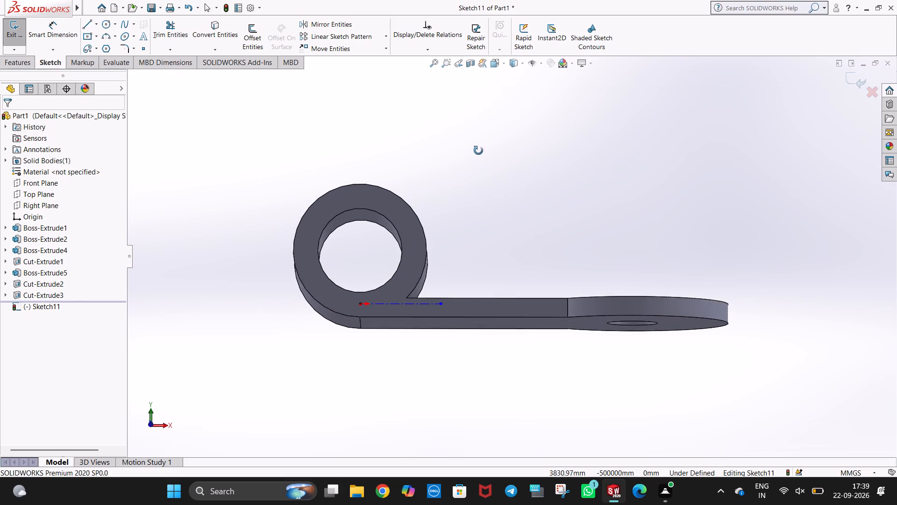
middle_drag(478, 151, 484, 173)
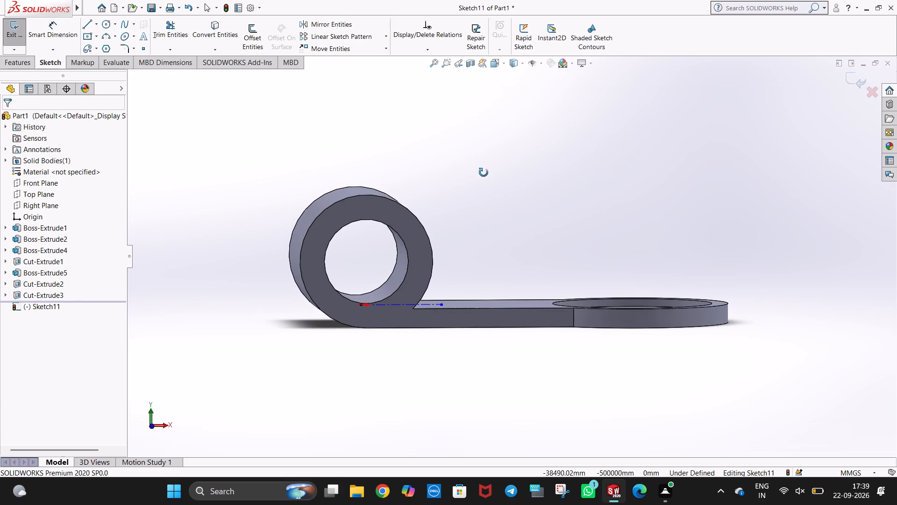
middle_drag(484, 173, 481, 174)
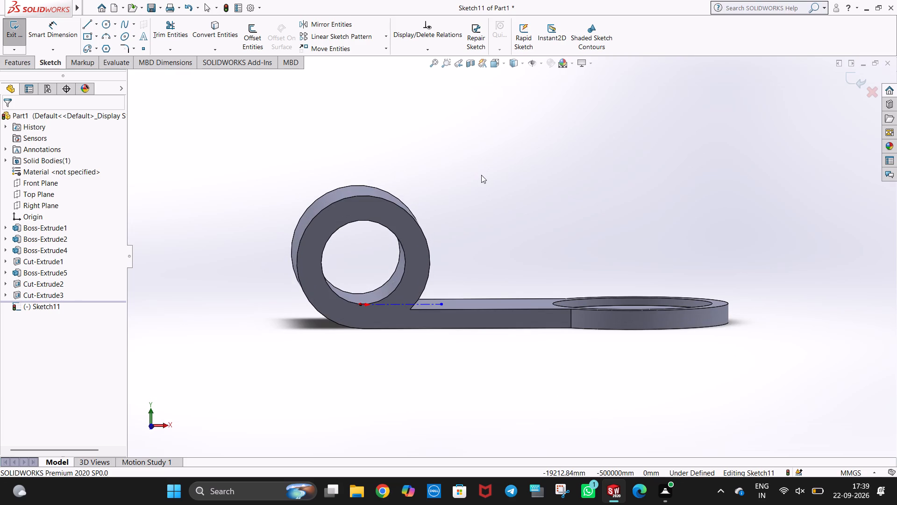
key(ctrl+1)
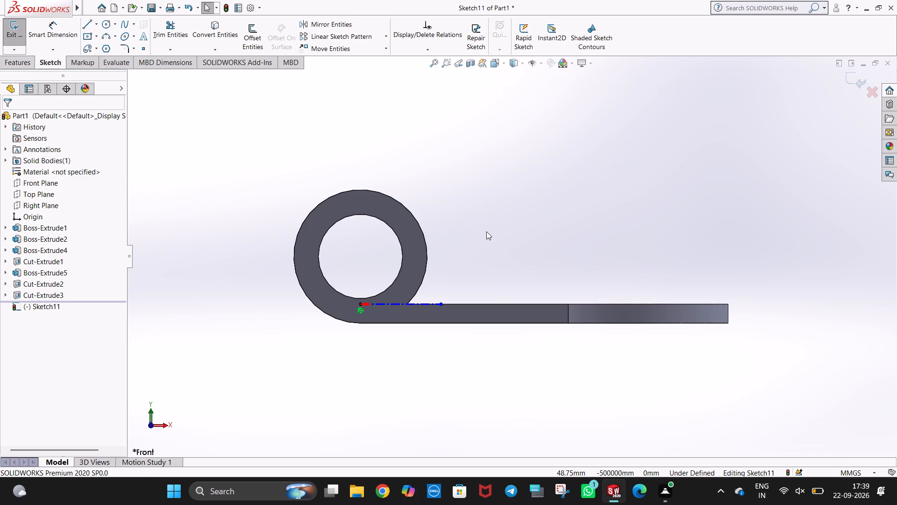
middle_drag(502, 230, 492, 353)
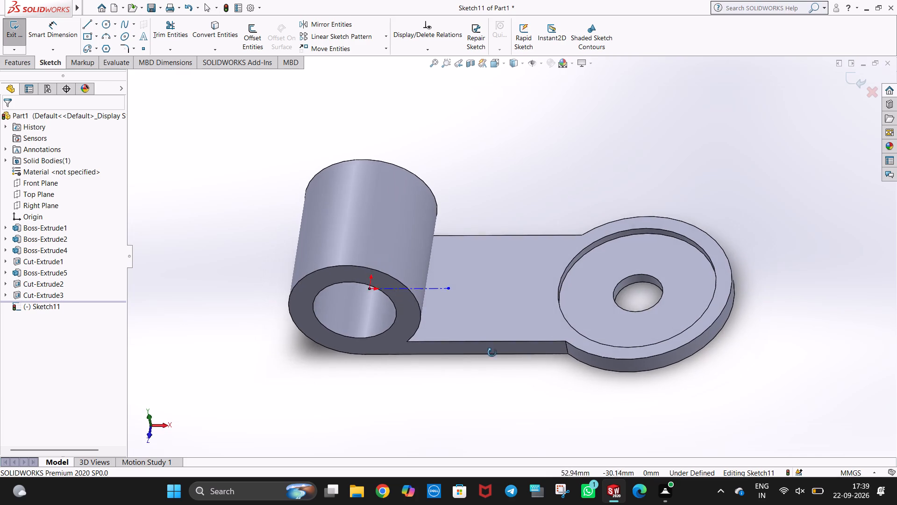
middle_drag(492, 353, 493, 381)
key(ctrl+5)
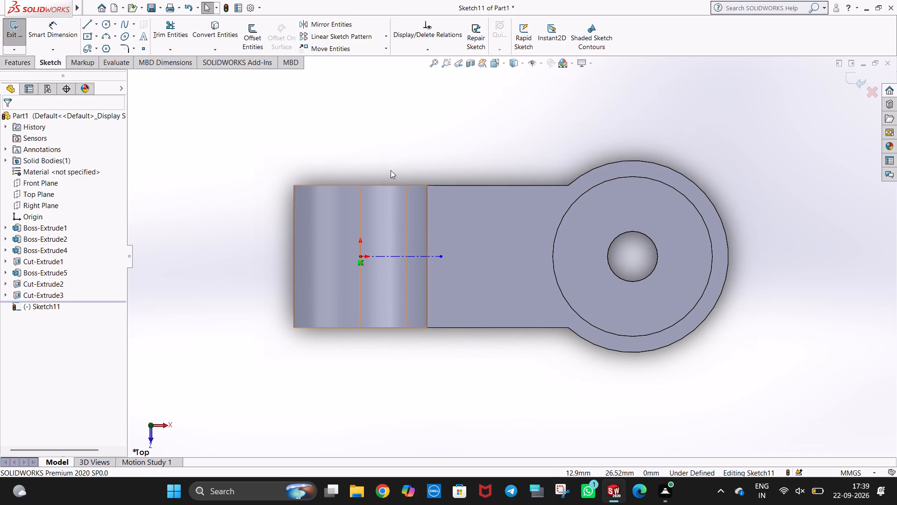
click(382, 135)
click(108, 20)
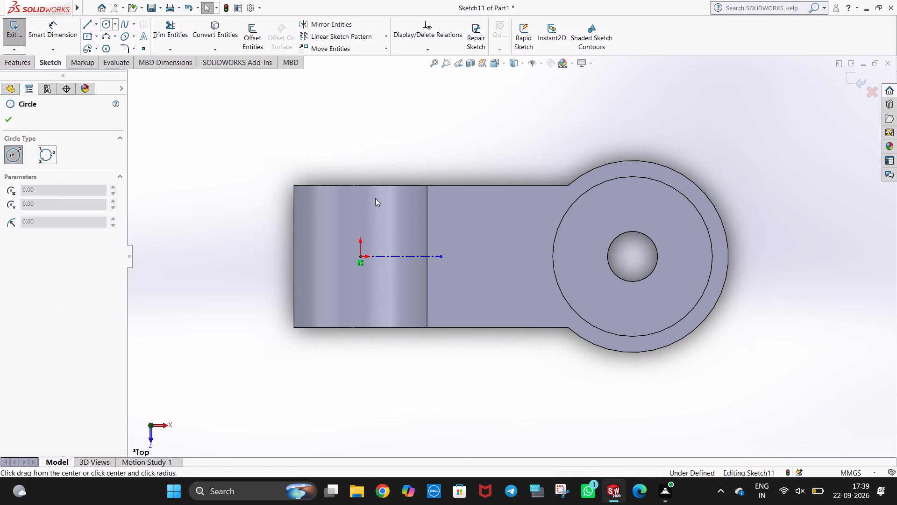
click(441, 258)
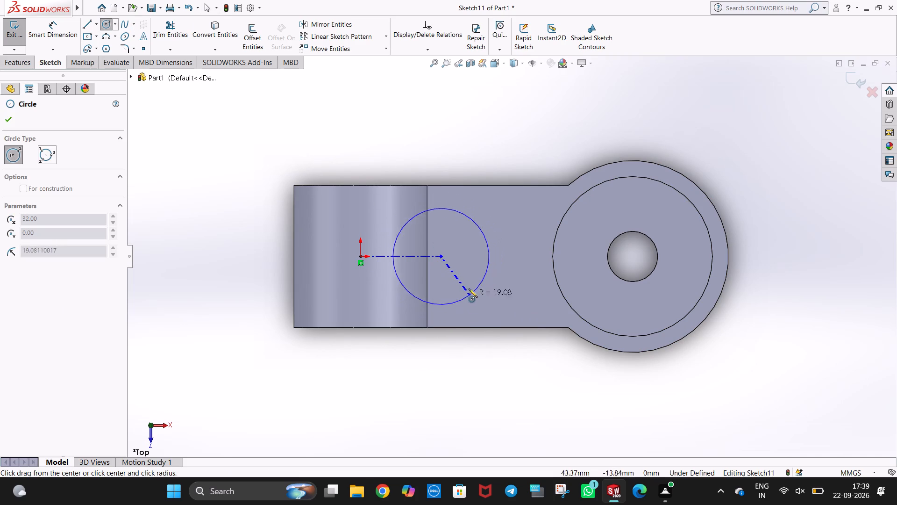
click(463, 274)
text(9.05)
key(Return)
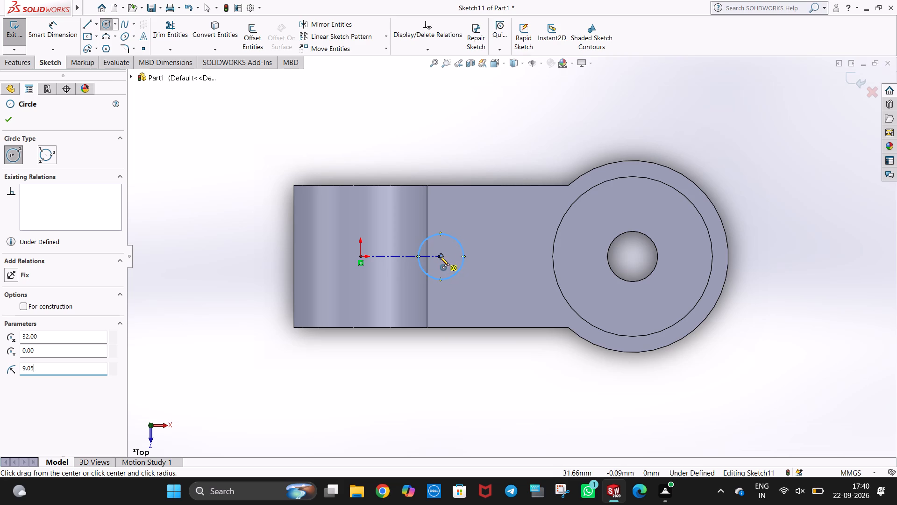
Sketch a concentric inner circle of 6.35 mm radius at the same centre point.
click(440, 257)
click(445, 266)
text(6.35)
key(Return)
key(Escape)
key(Escape)
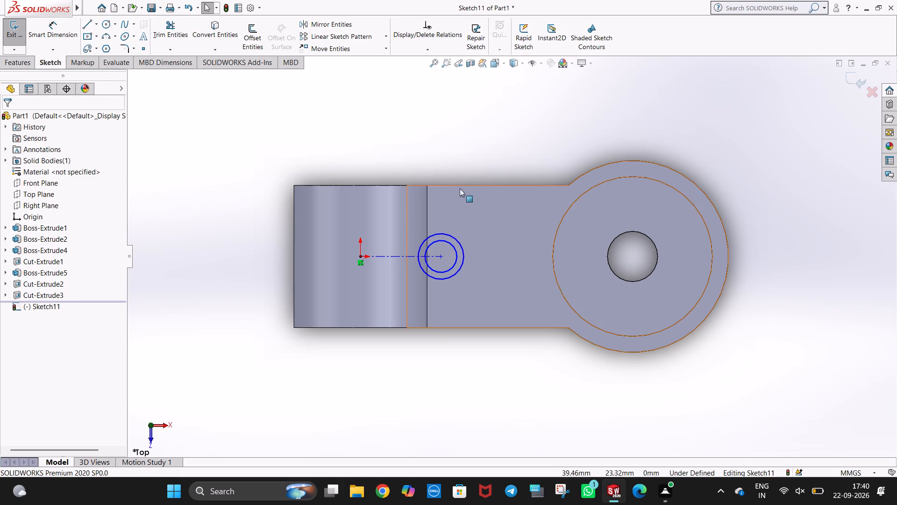
key(Escape)
click(469, 141)
key(Escape)
Dimension the construction centerline's length at 32 mm.
click(57, 32)
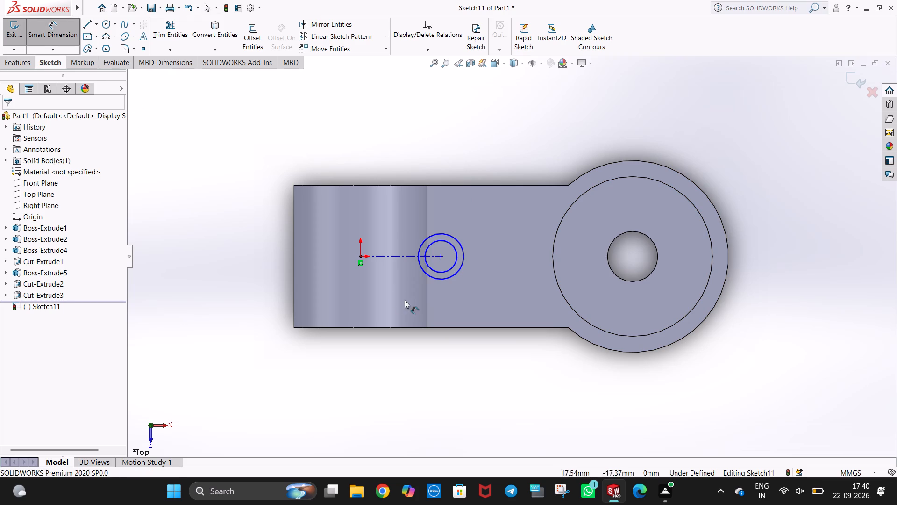
click(395, 255)
click(394, 243)
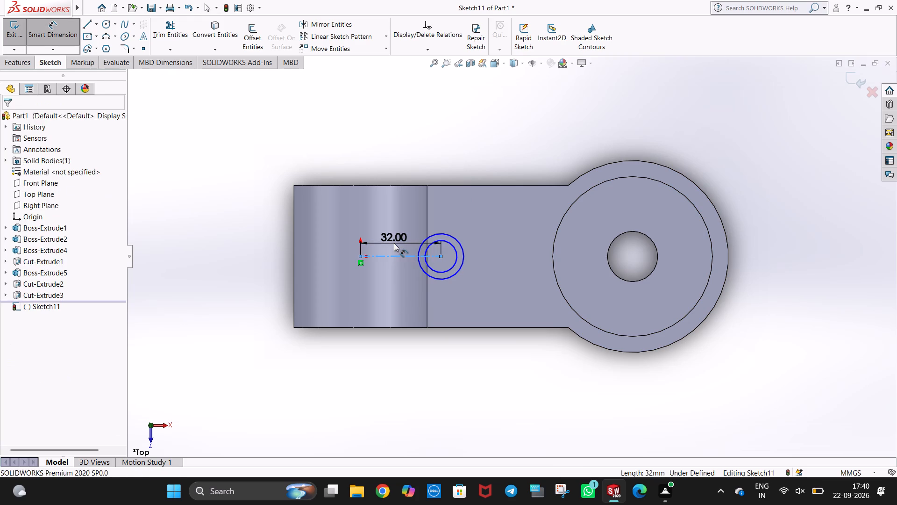
click(356, 230)
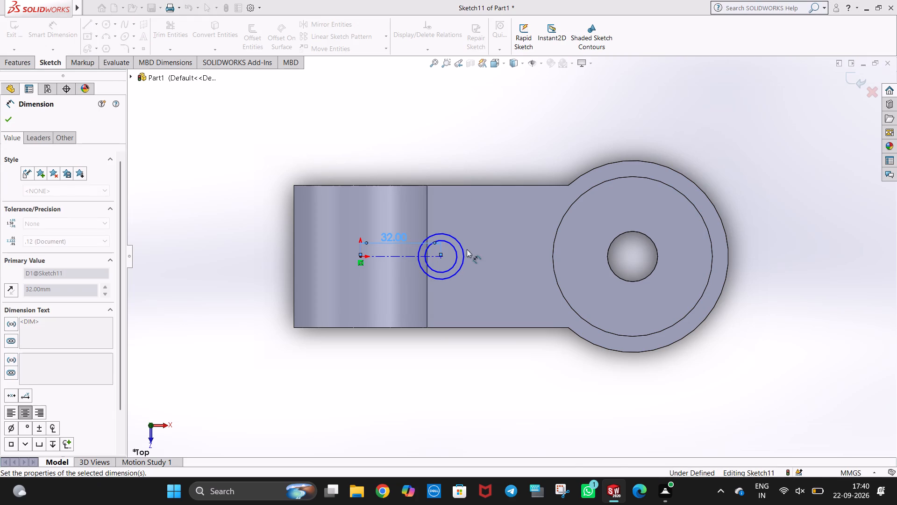
Dimension the diameters of the concentric circles at 18.10 mm for the outer and 12.70 mm for the inner.
click(461, 249)
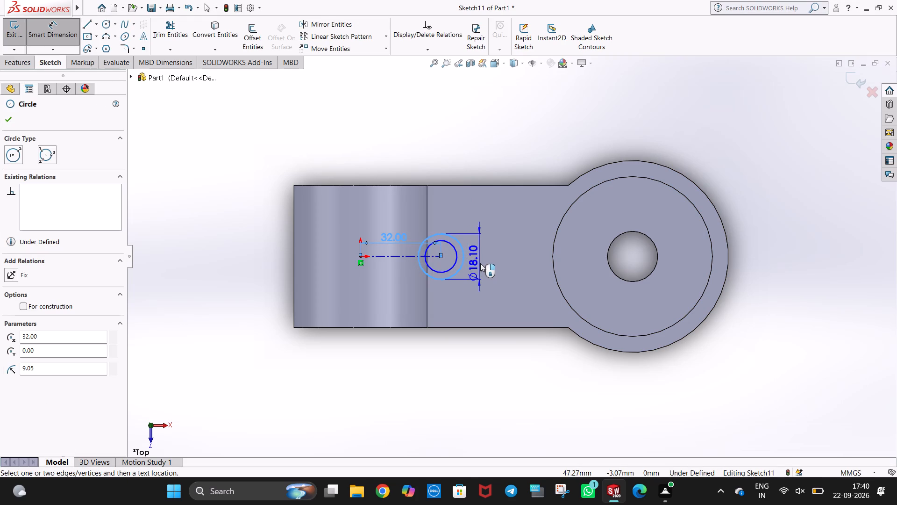
click(481, 262)
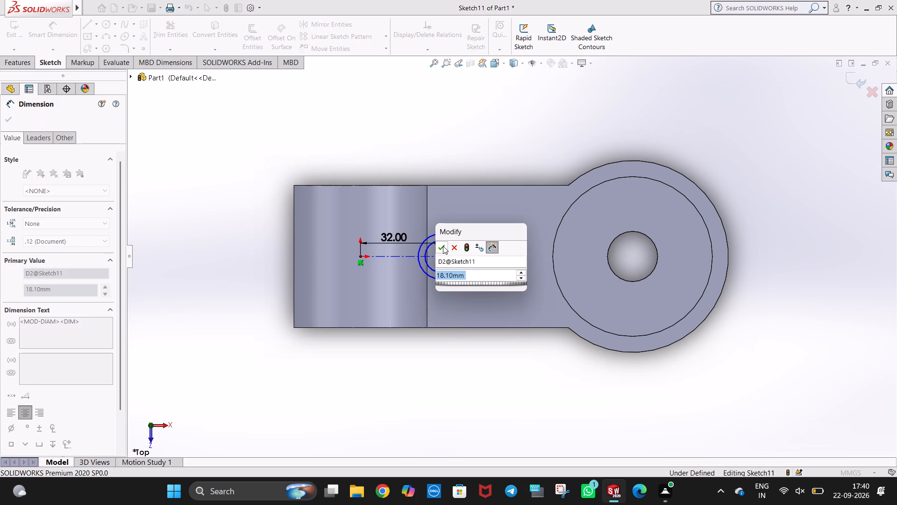
click(443, 246)
click(450, 268)
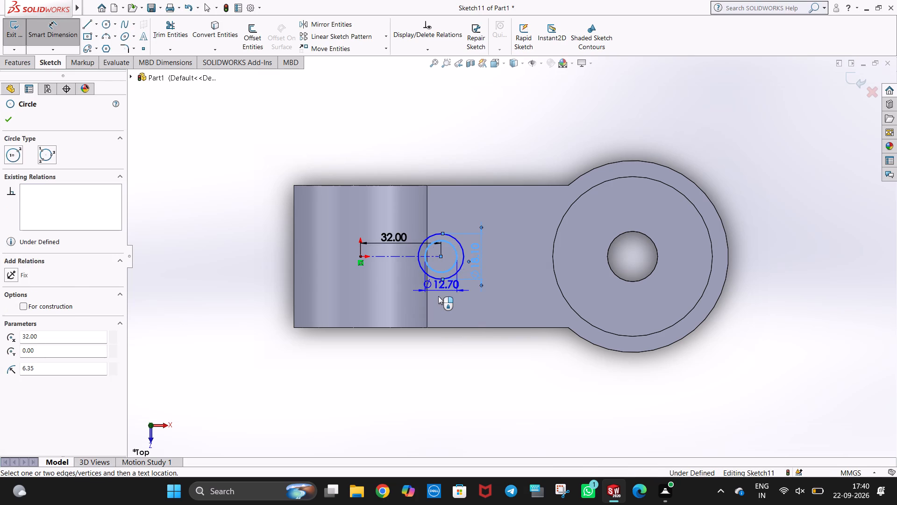
click(438, 296)
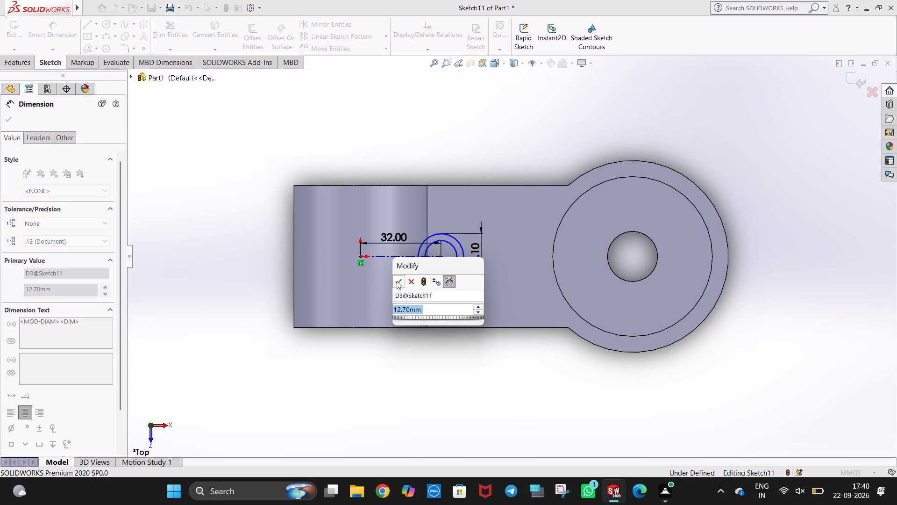
click(397, 282)
click(479, 144)
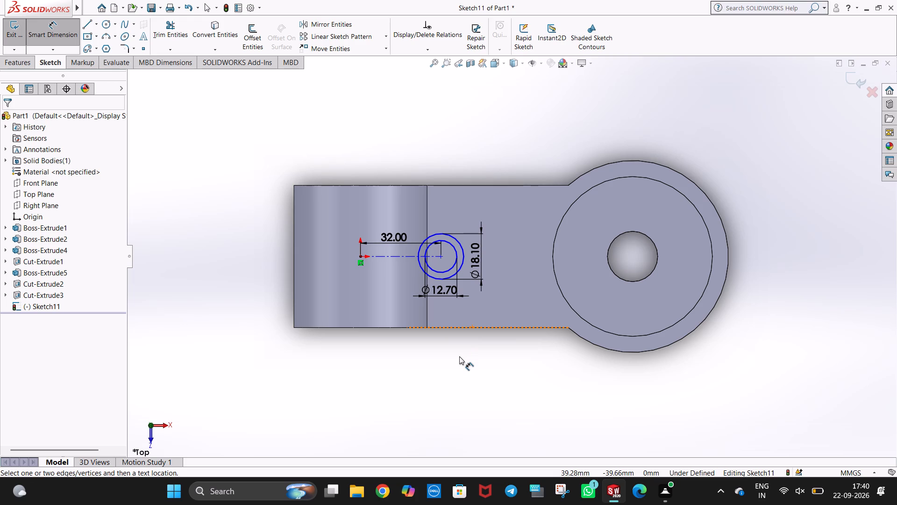
scroll(459, 356, down, 1)
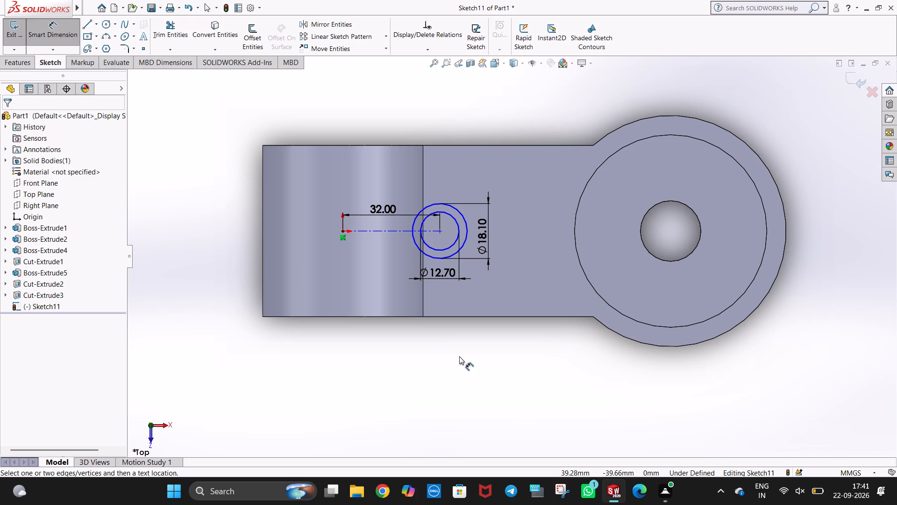
key(Escape)
click(463, 355)
key(Escape)
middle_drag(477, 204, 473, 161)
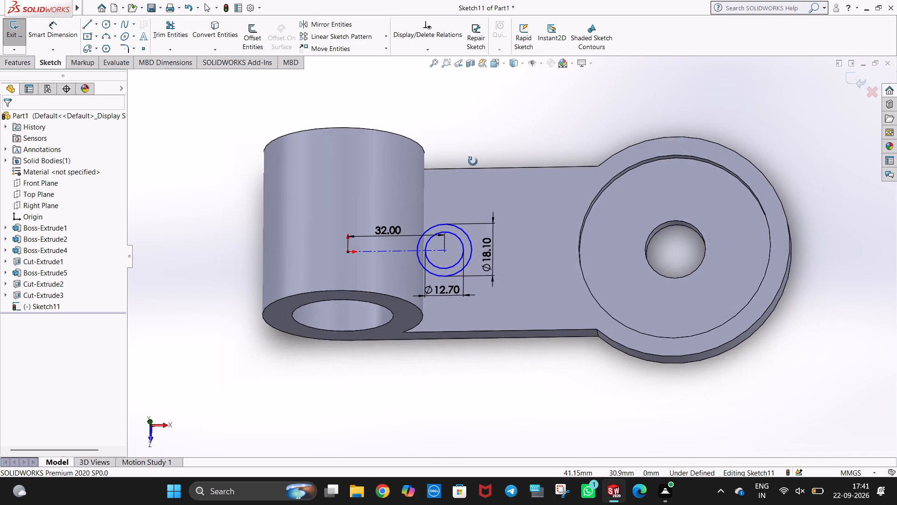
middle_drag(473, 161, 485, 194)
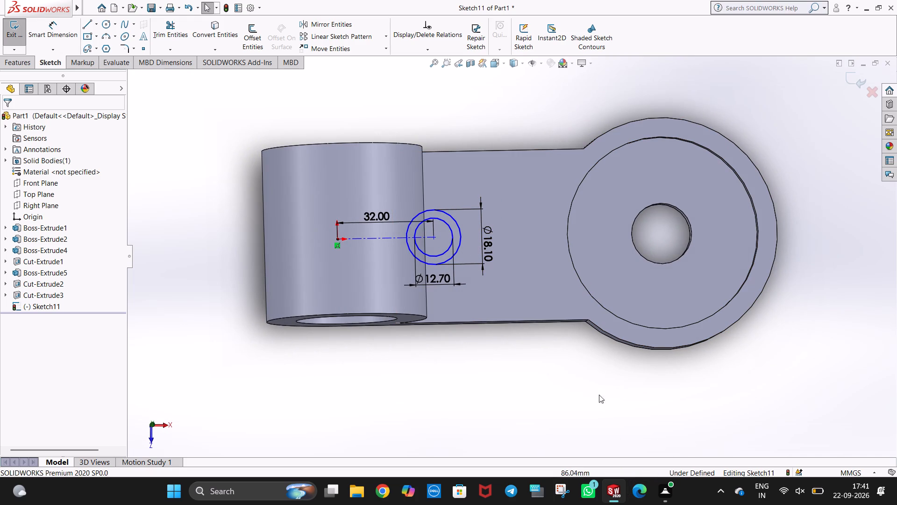
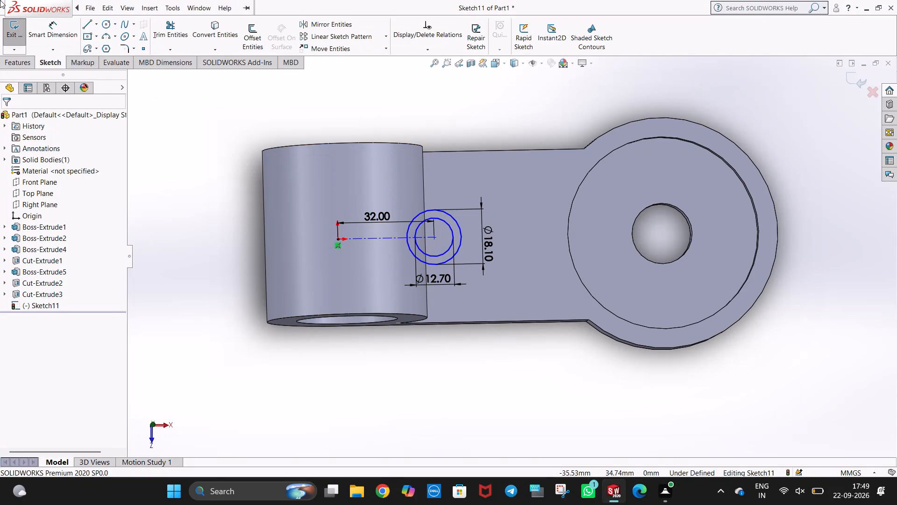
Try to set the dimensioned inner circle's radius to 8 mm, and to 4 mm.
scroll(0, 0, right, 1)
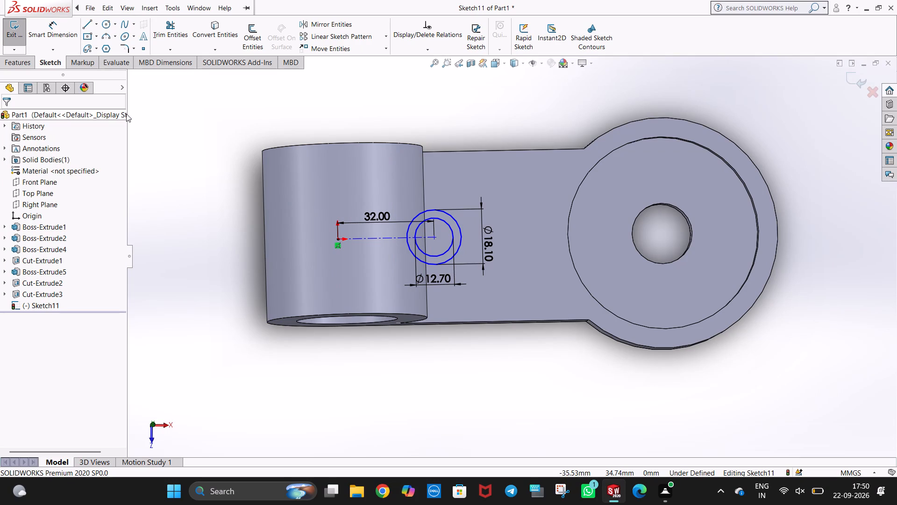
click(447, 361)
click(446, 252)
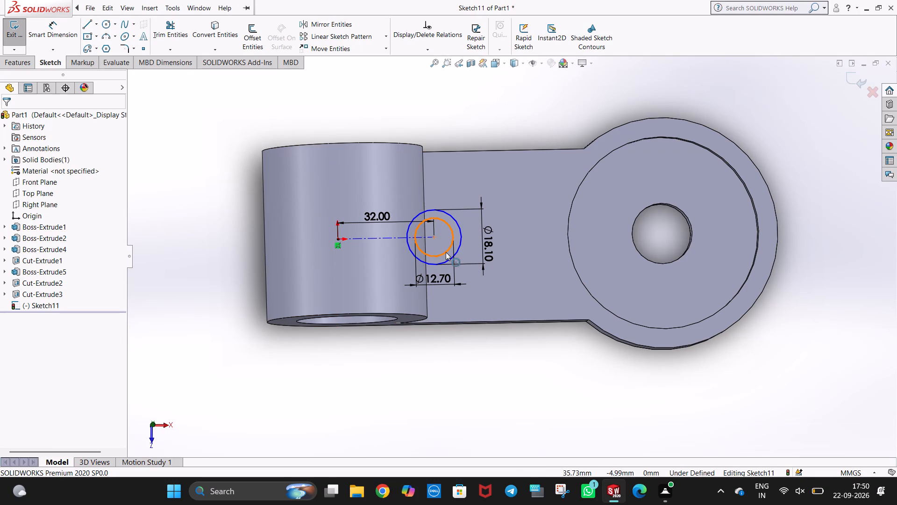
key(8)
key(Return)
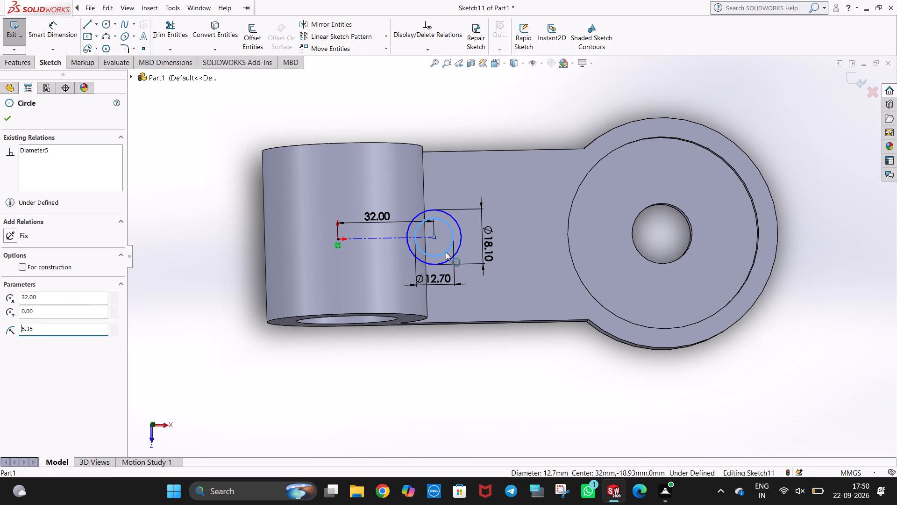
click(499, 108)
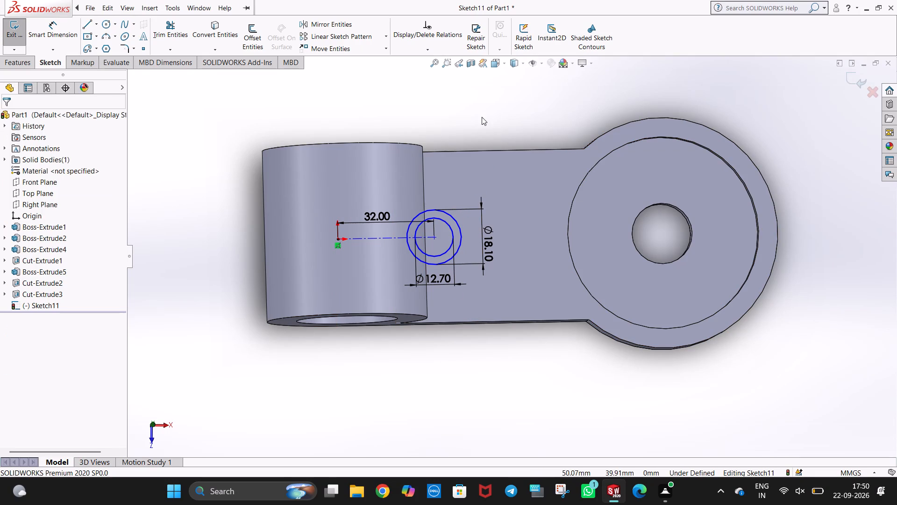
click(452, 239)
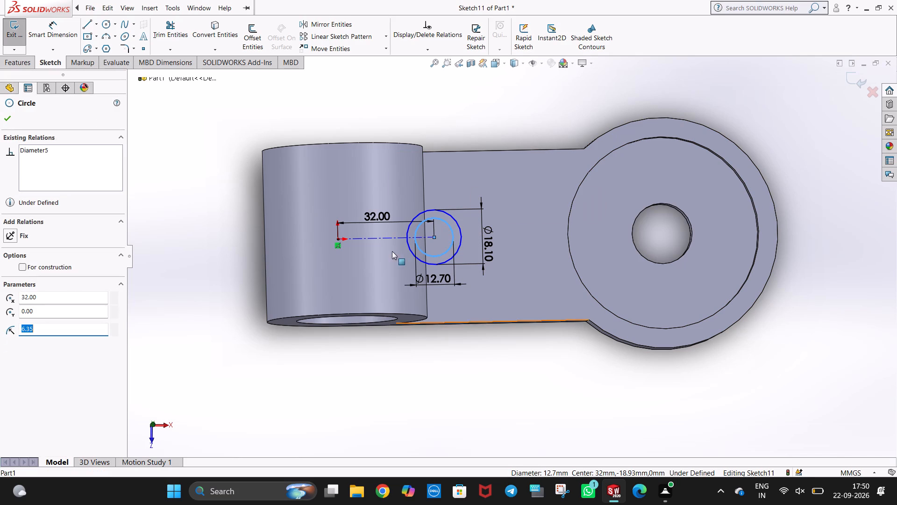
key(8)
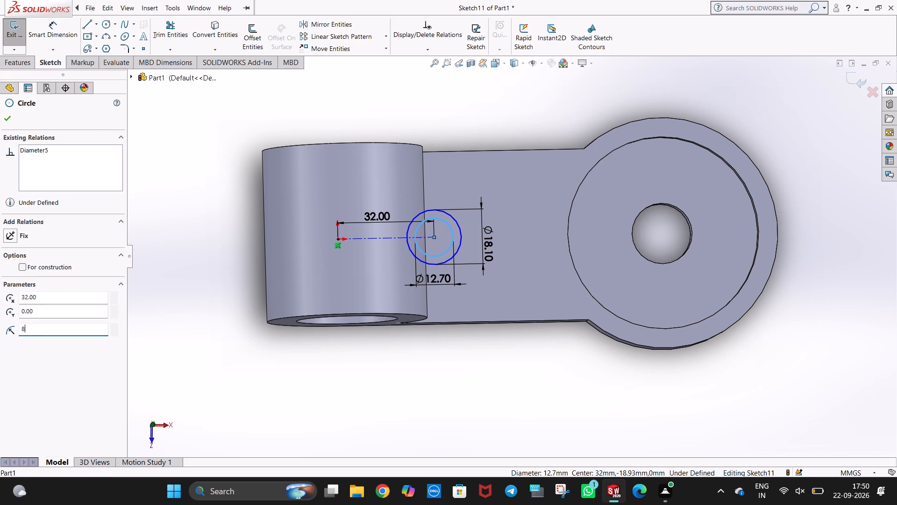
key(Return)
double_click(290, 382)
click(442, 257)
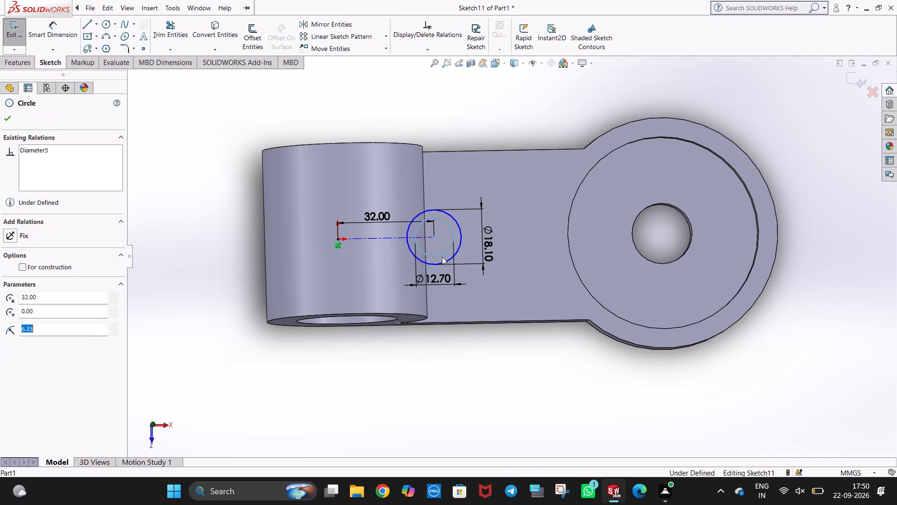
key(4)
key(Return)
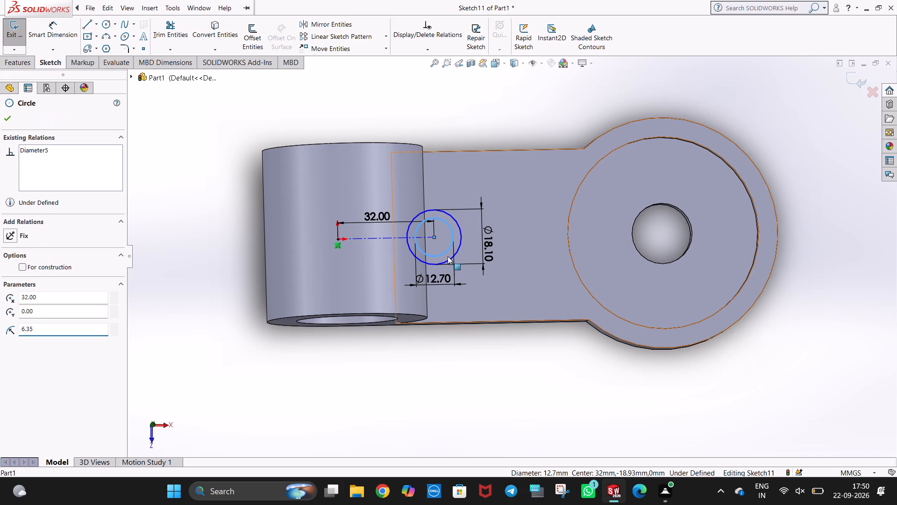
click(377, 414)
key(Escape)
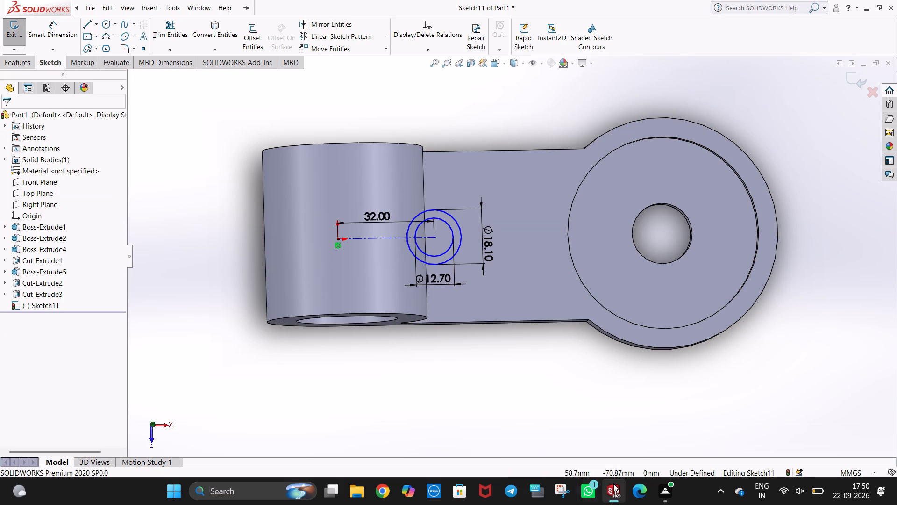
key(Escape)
Delete the inner circle's 12.70 mm diameter dimension and set that circle's radius to 4 mm.
click(437, 279)
key(Delete)
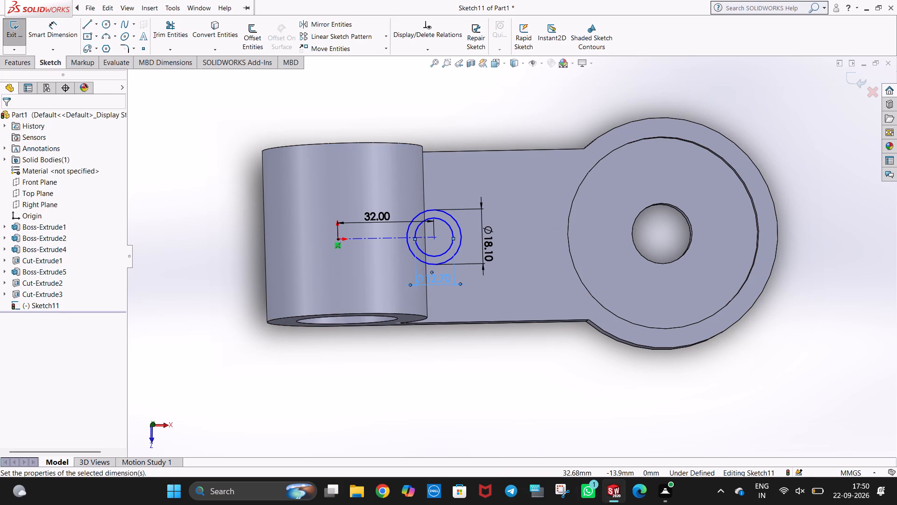
click(450, 370)
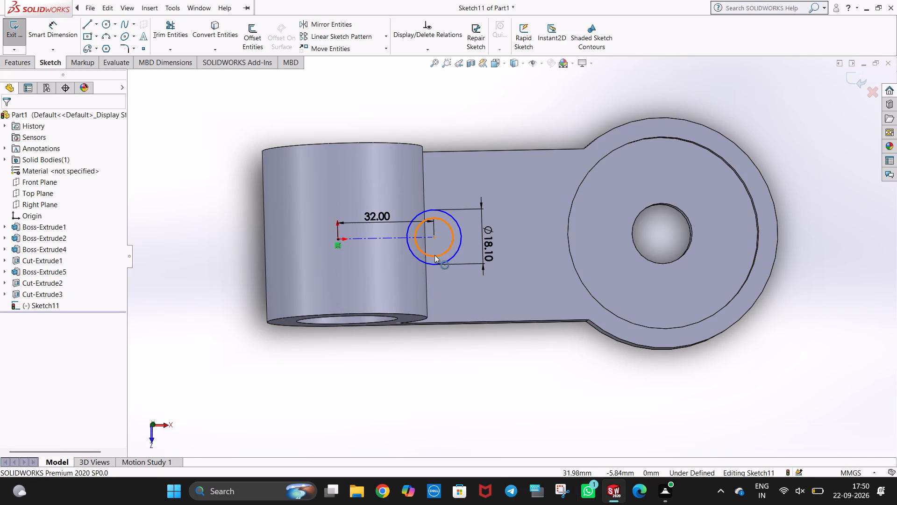
click(434, 255)
key(4)
key(Return)
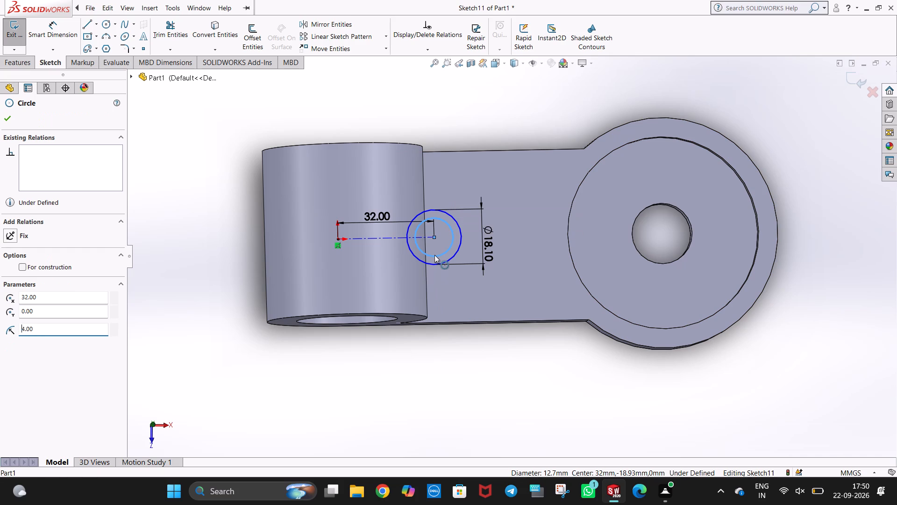
key(Escape)
click(468, 377)
key(Escape)
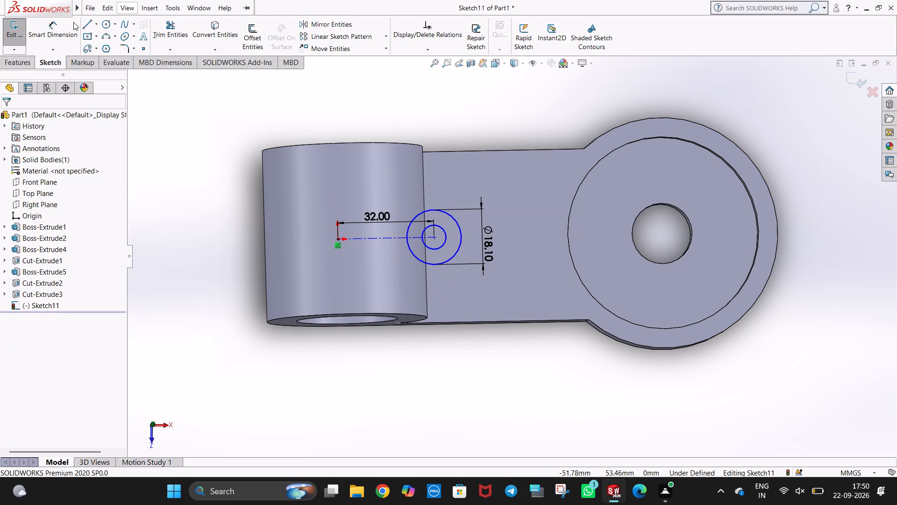
Dimension the inner circle's diameter at 8.00 mm, placing the dimension below the concentric circles.
click(73, 22)
click(434, 246)
click(435, 252)
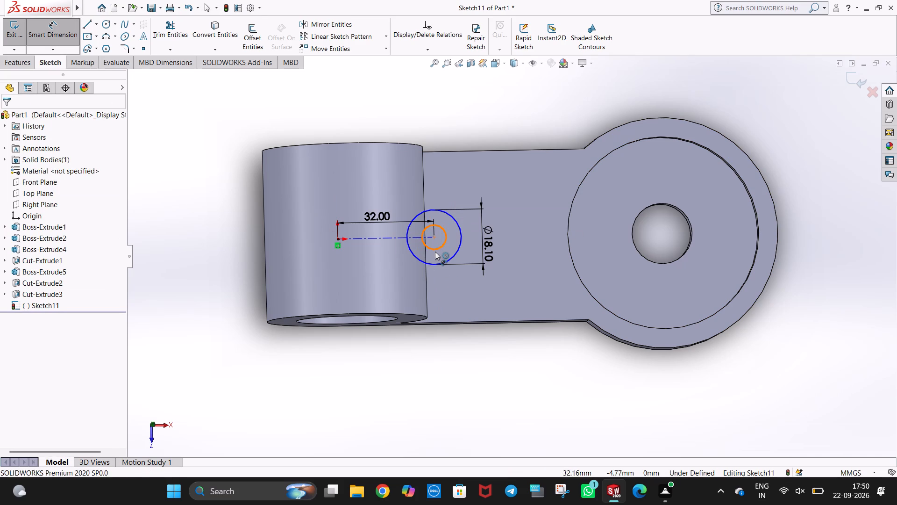
click(437, 294)
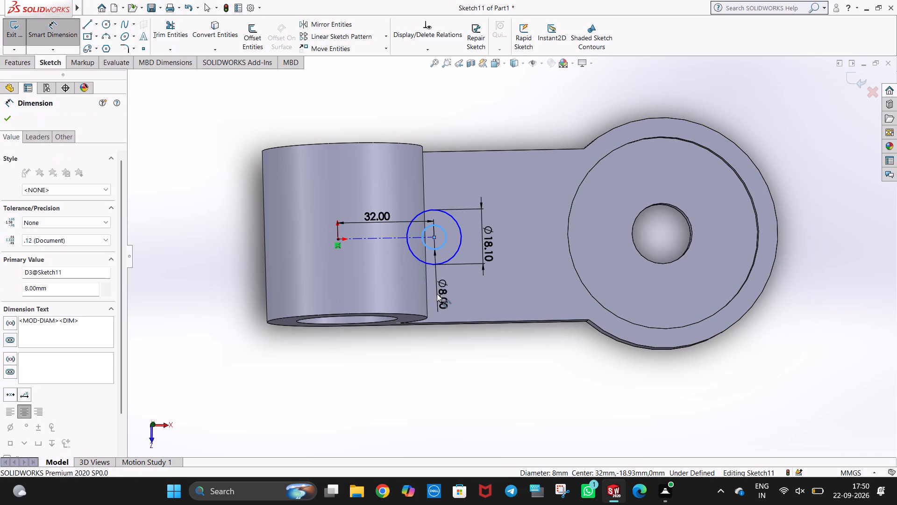
click(395, 280)
click(342, 364)
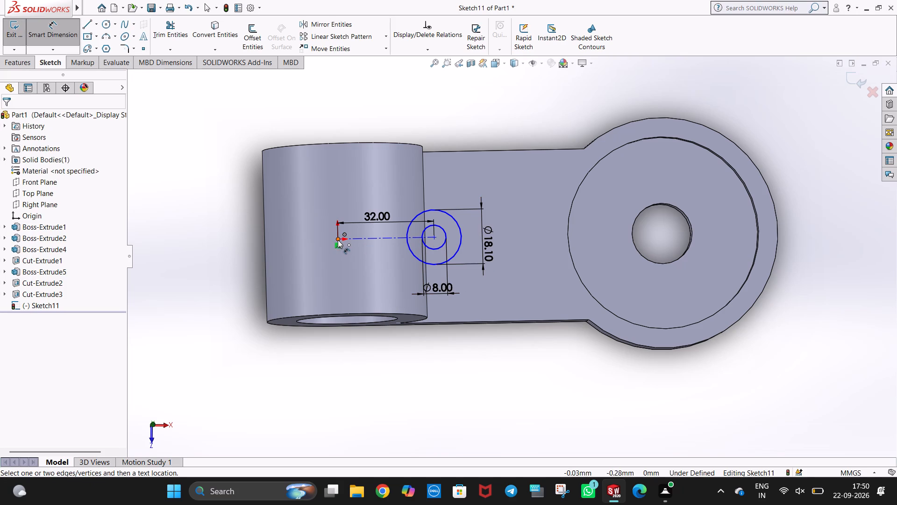
middle_click(375, 250)
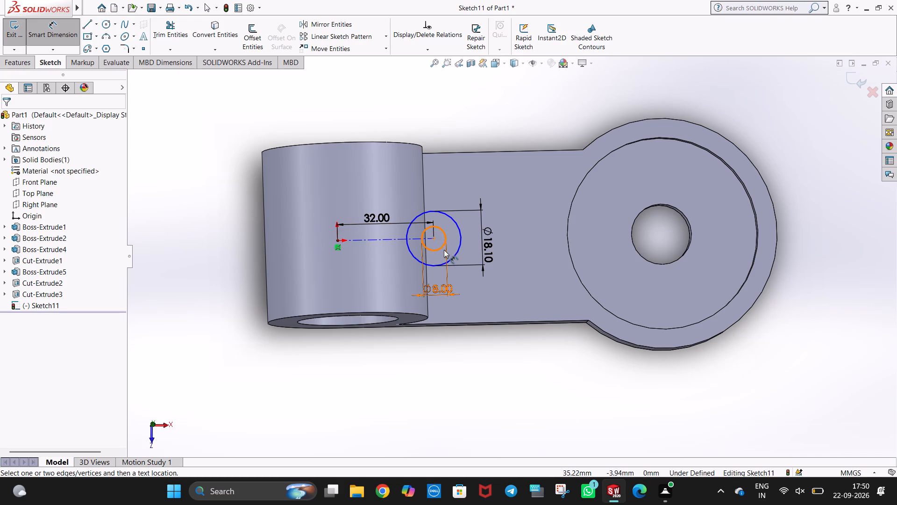
key(Escape)
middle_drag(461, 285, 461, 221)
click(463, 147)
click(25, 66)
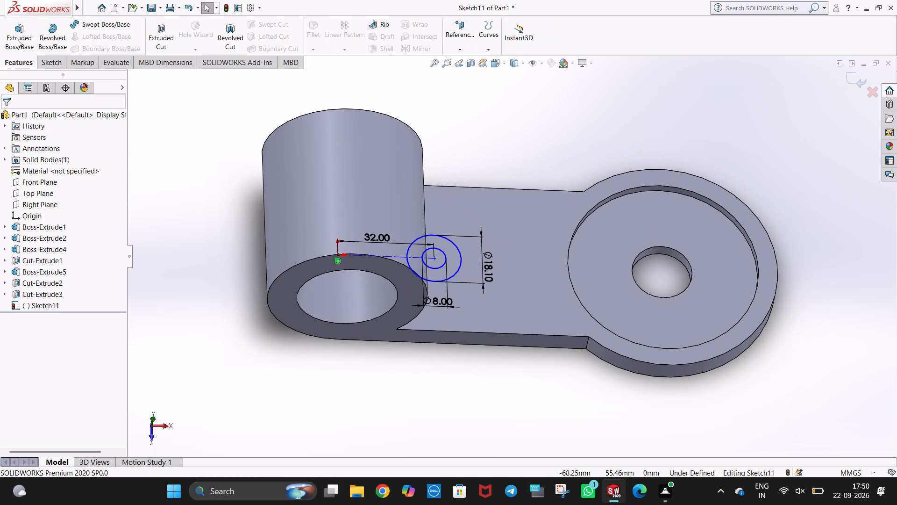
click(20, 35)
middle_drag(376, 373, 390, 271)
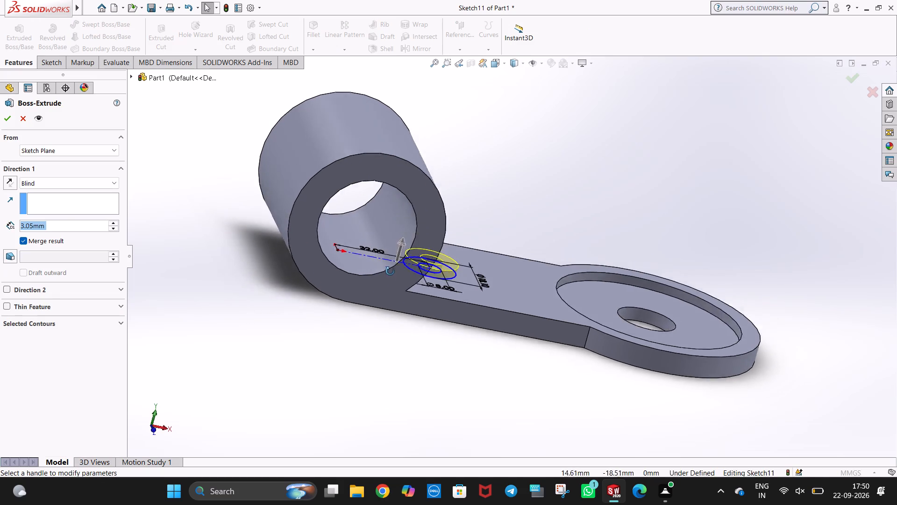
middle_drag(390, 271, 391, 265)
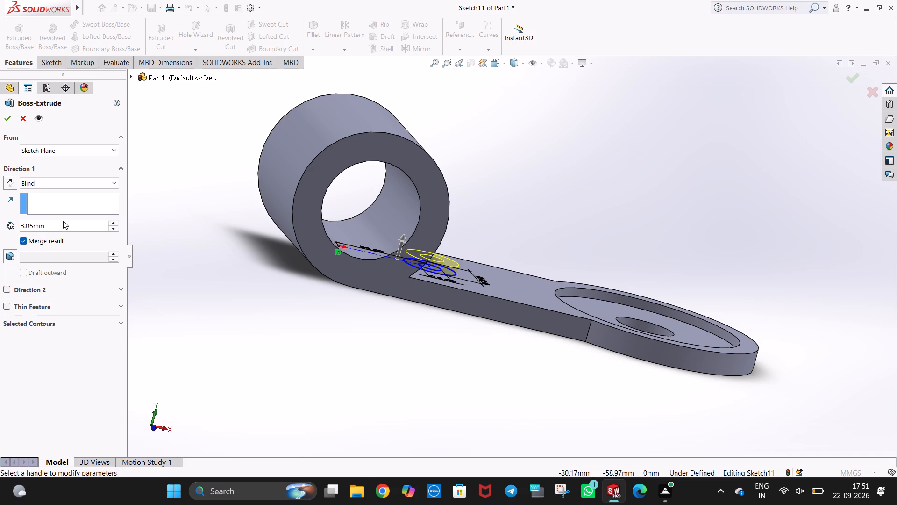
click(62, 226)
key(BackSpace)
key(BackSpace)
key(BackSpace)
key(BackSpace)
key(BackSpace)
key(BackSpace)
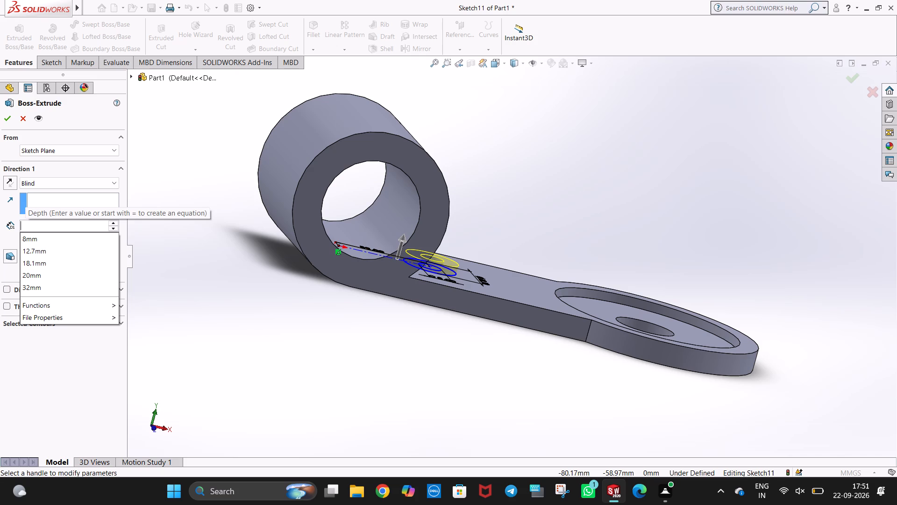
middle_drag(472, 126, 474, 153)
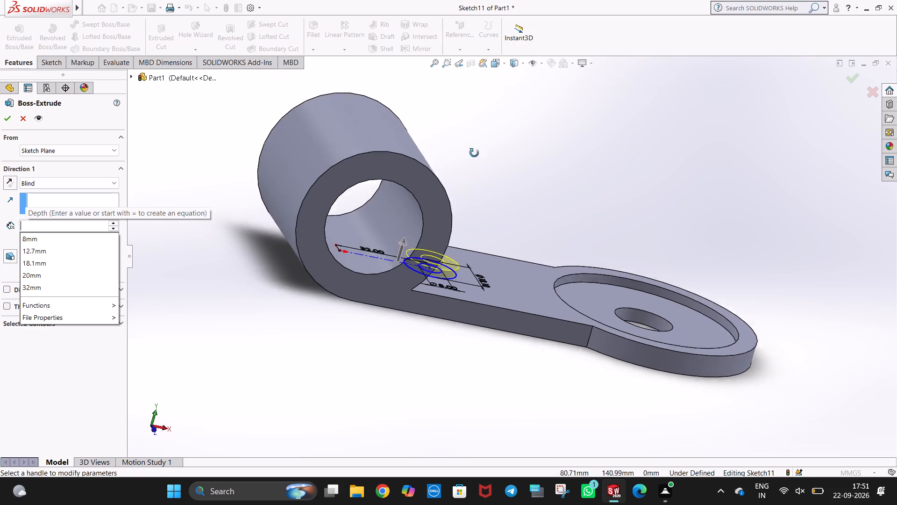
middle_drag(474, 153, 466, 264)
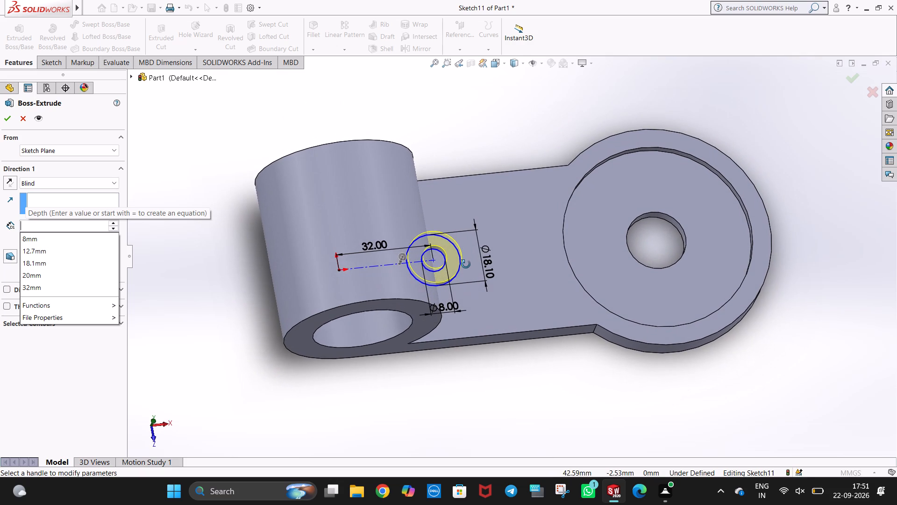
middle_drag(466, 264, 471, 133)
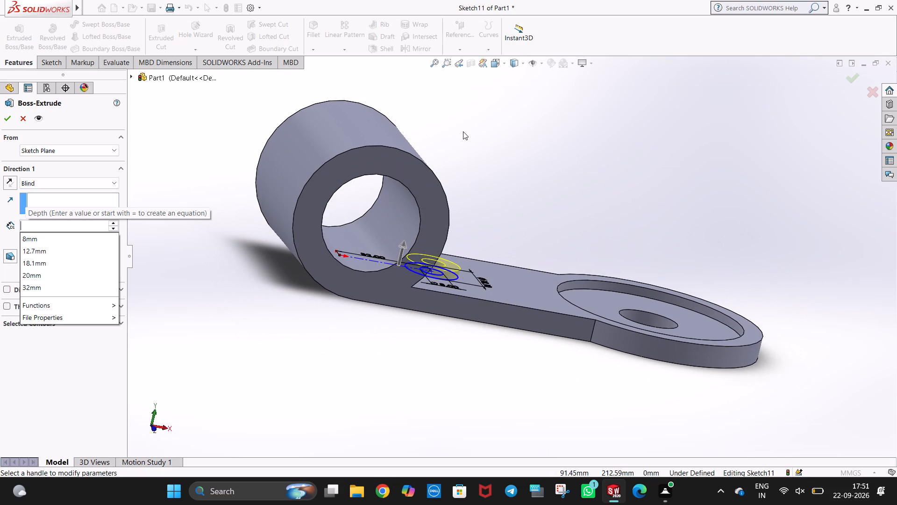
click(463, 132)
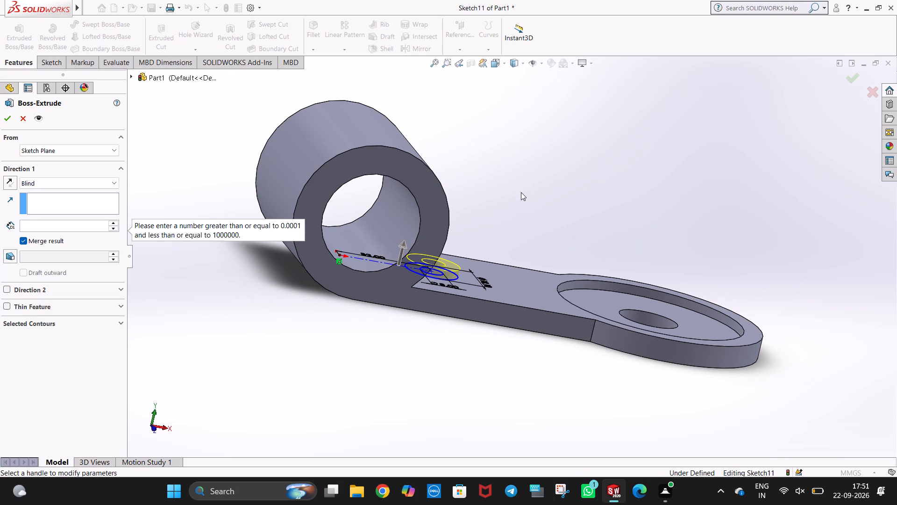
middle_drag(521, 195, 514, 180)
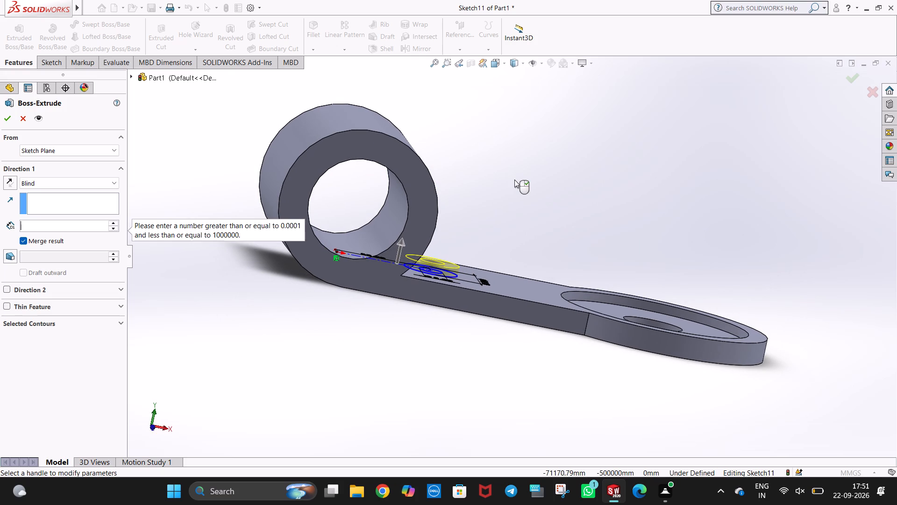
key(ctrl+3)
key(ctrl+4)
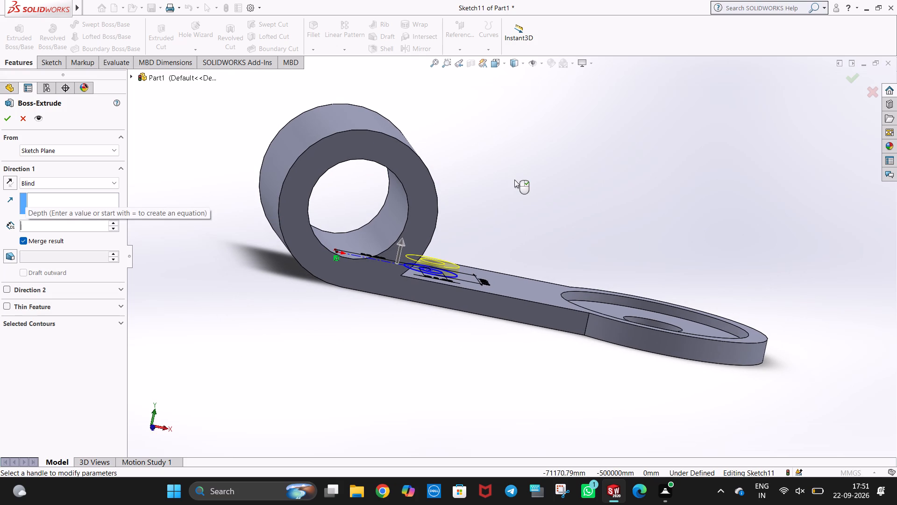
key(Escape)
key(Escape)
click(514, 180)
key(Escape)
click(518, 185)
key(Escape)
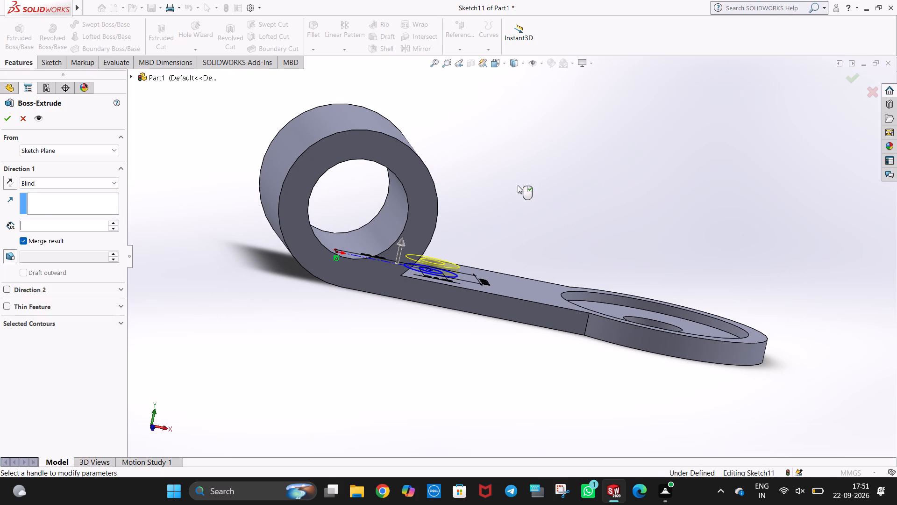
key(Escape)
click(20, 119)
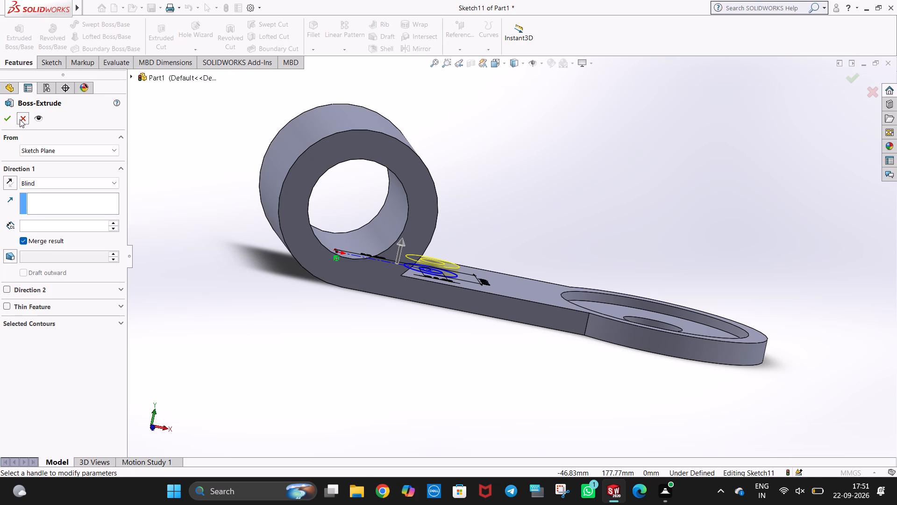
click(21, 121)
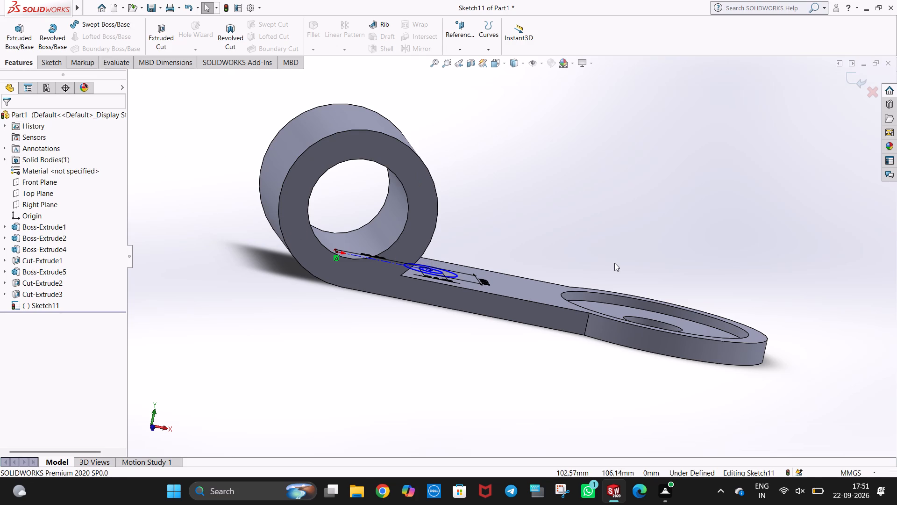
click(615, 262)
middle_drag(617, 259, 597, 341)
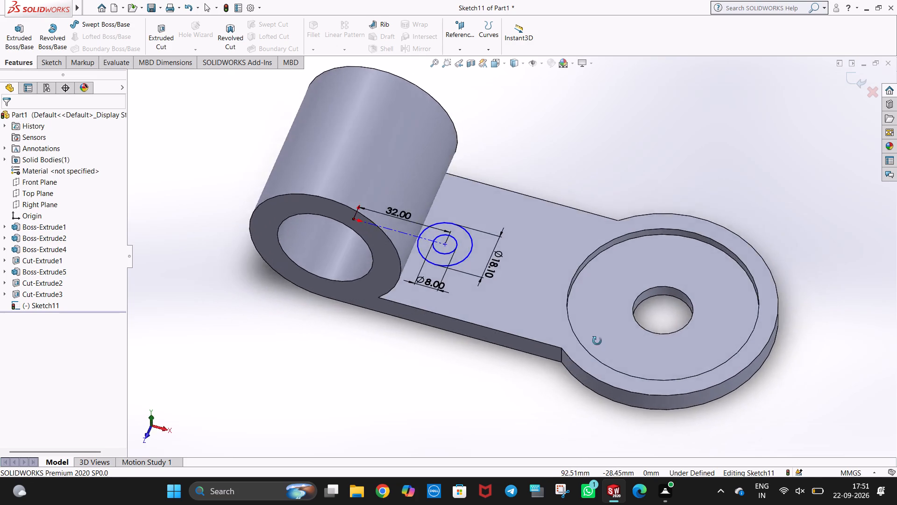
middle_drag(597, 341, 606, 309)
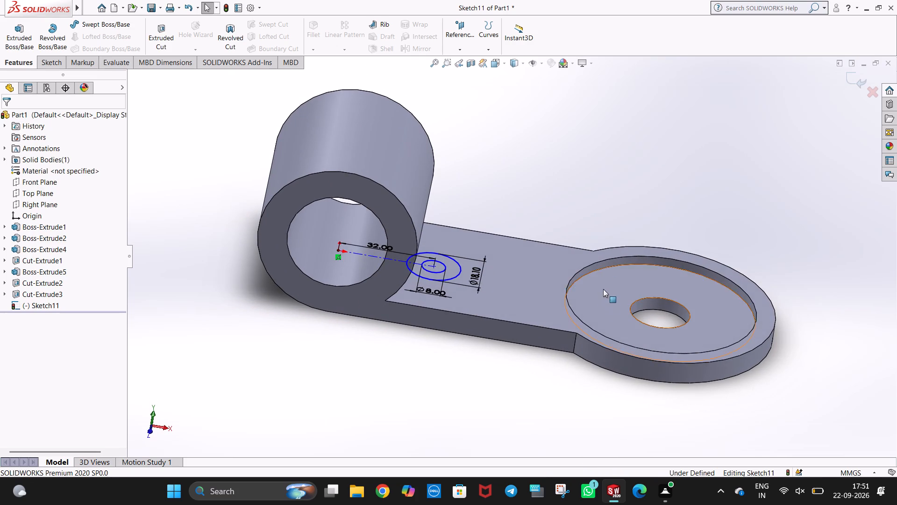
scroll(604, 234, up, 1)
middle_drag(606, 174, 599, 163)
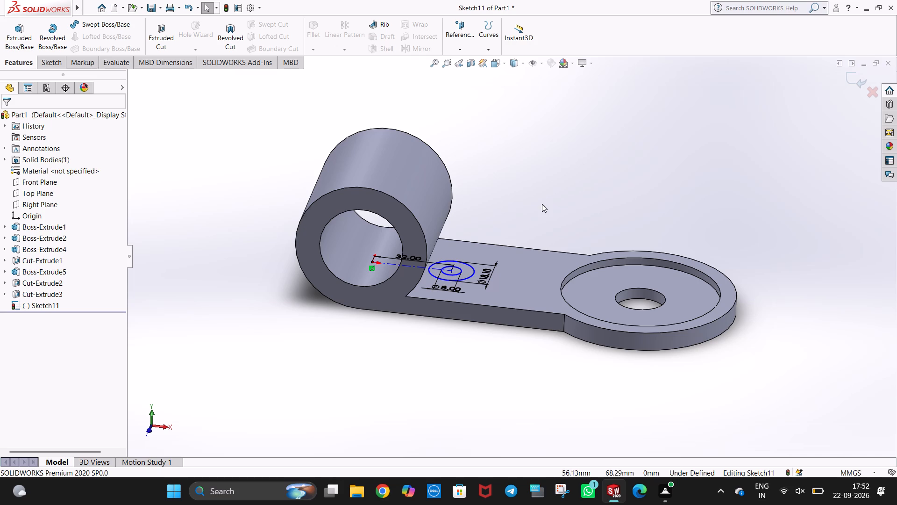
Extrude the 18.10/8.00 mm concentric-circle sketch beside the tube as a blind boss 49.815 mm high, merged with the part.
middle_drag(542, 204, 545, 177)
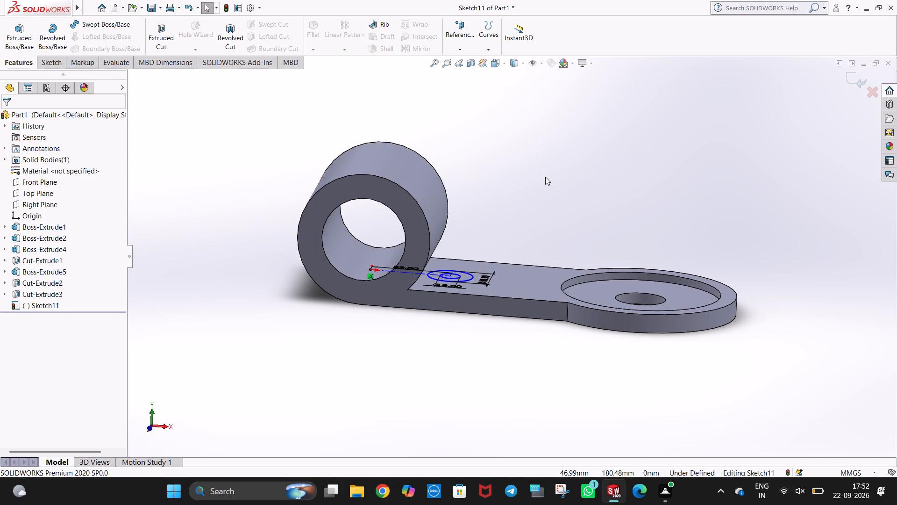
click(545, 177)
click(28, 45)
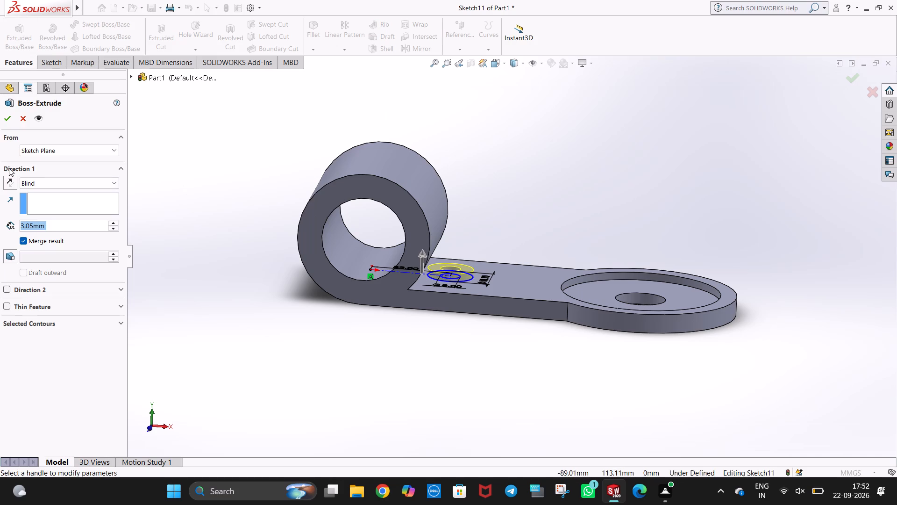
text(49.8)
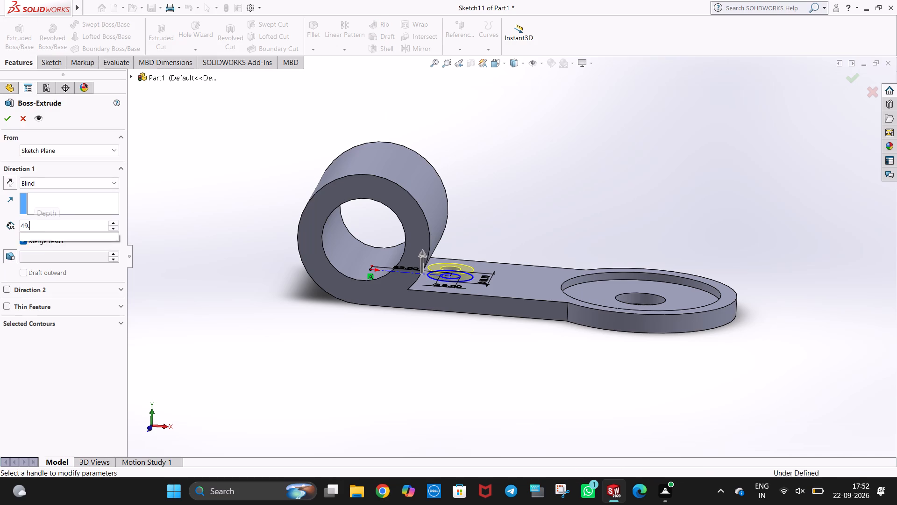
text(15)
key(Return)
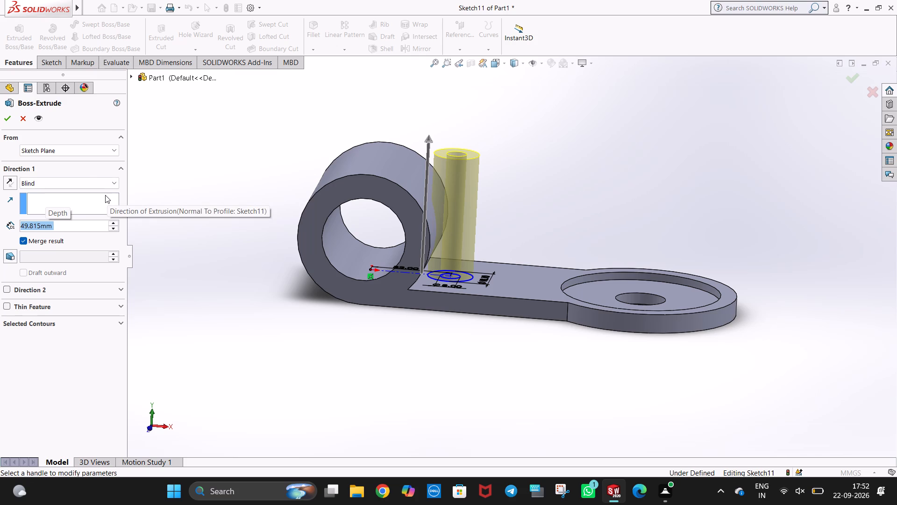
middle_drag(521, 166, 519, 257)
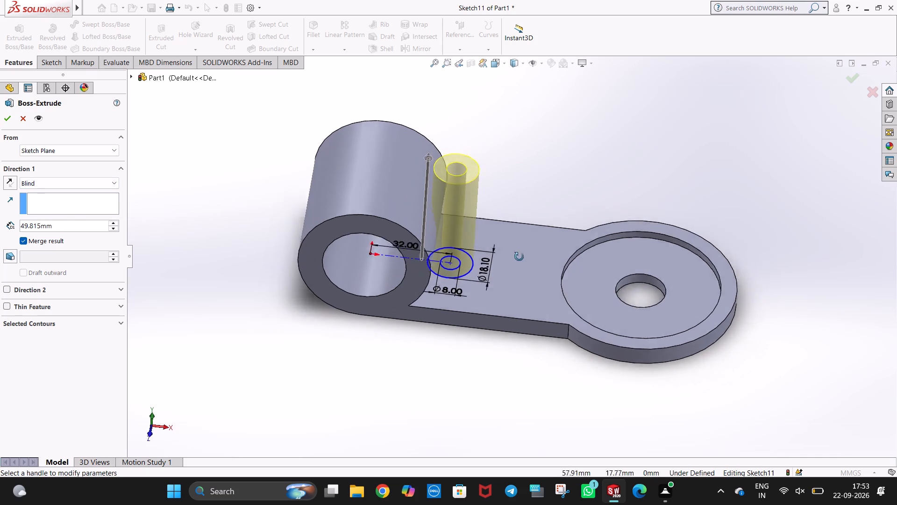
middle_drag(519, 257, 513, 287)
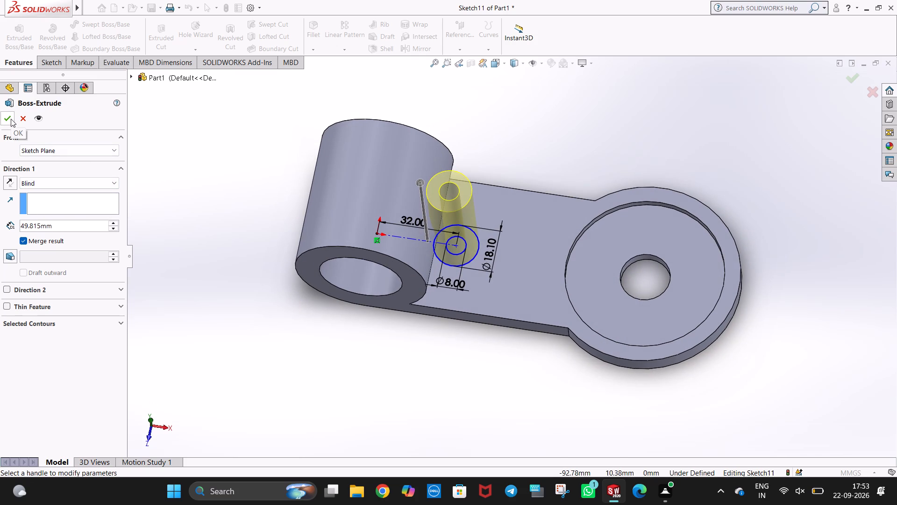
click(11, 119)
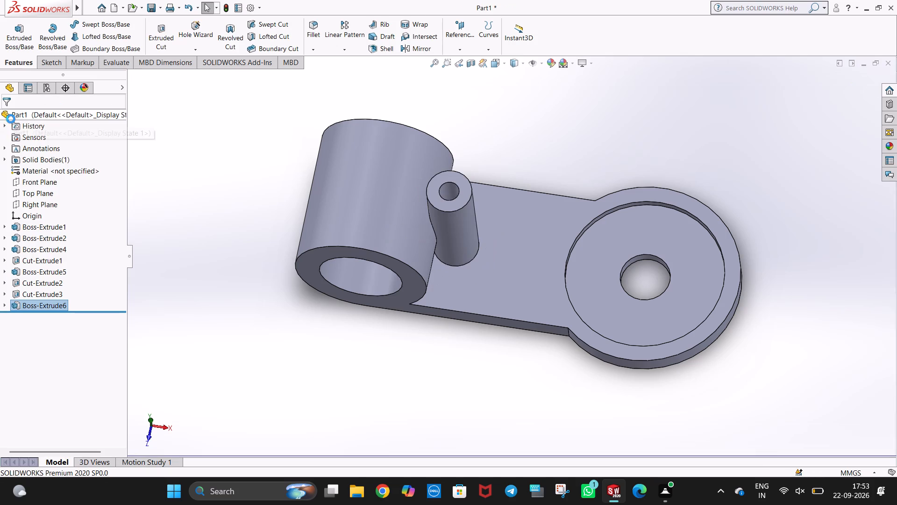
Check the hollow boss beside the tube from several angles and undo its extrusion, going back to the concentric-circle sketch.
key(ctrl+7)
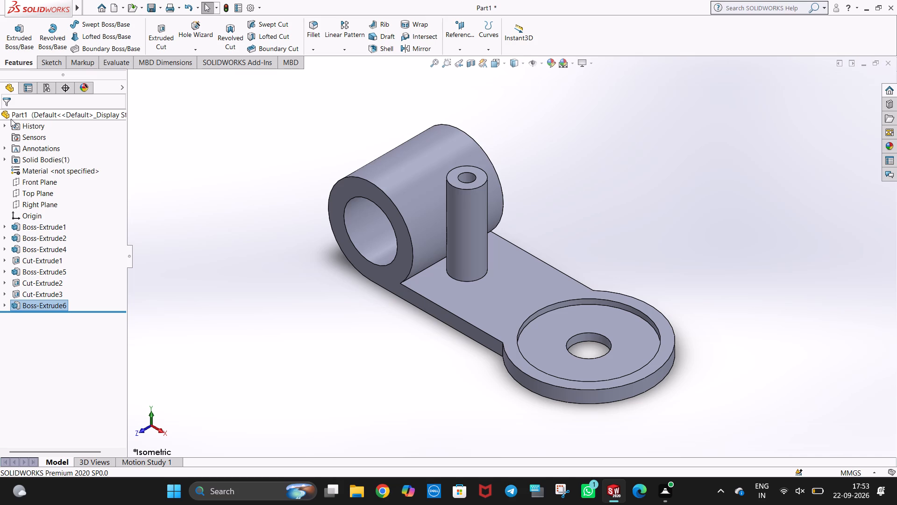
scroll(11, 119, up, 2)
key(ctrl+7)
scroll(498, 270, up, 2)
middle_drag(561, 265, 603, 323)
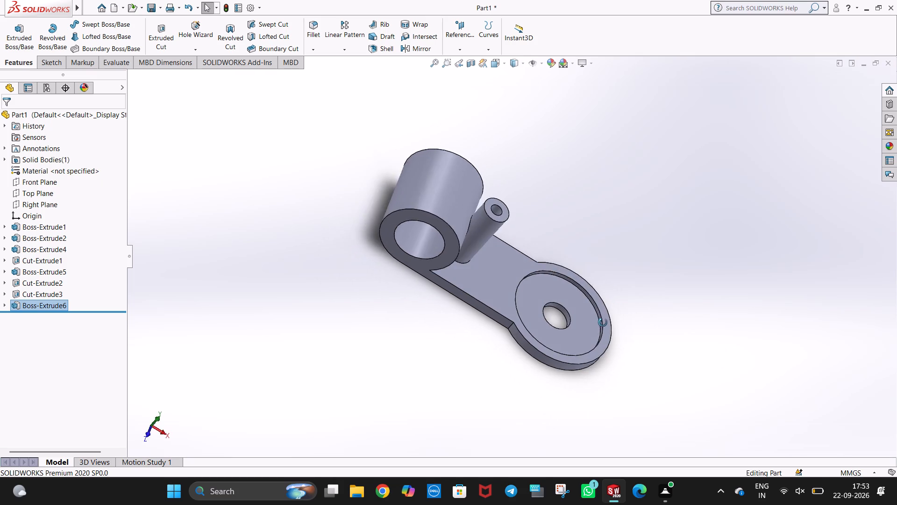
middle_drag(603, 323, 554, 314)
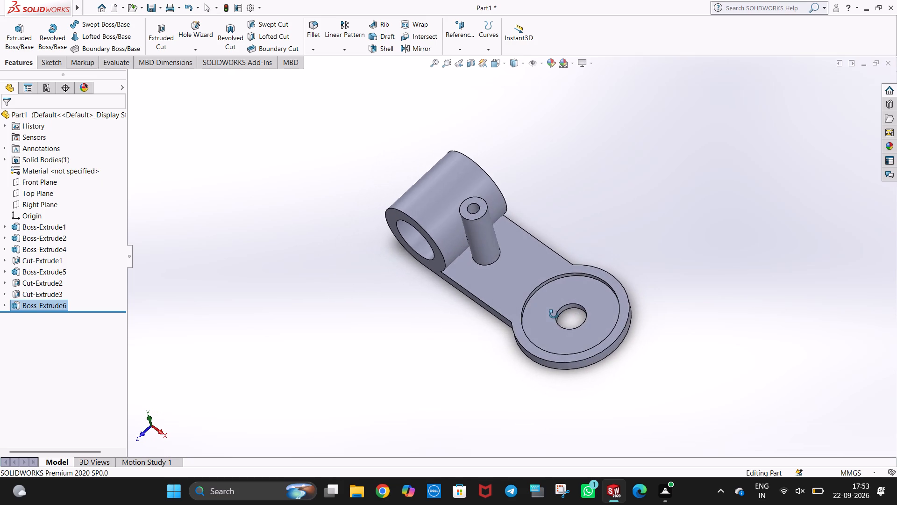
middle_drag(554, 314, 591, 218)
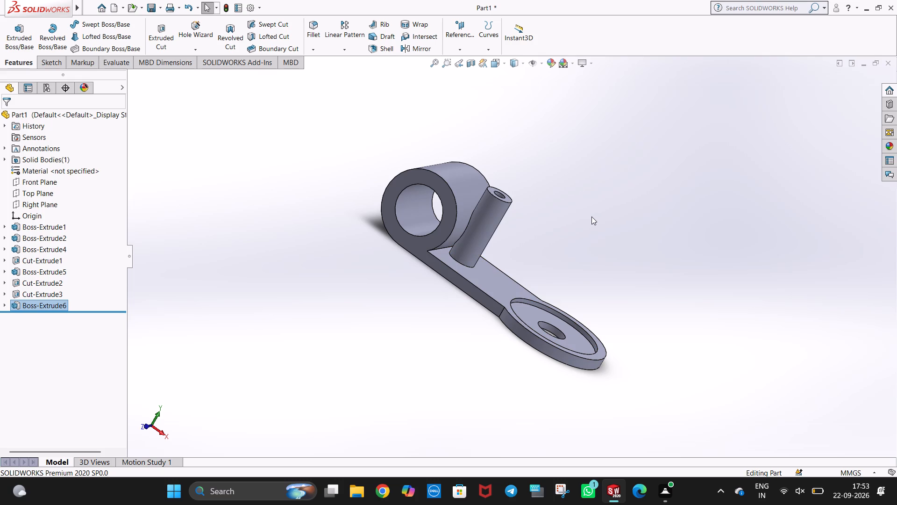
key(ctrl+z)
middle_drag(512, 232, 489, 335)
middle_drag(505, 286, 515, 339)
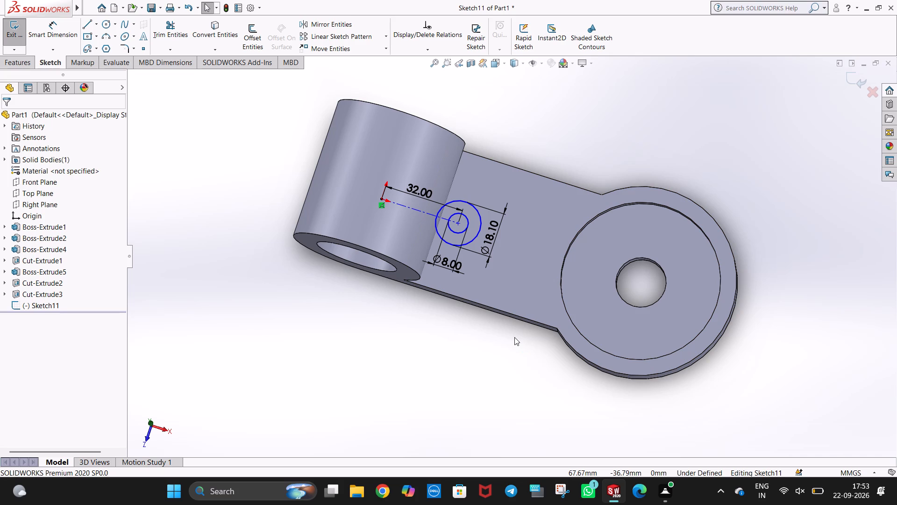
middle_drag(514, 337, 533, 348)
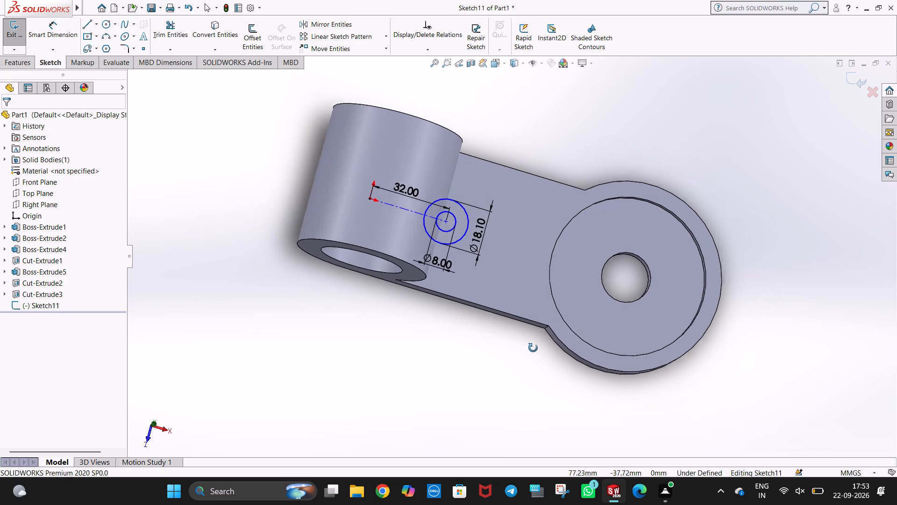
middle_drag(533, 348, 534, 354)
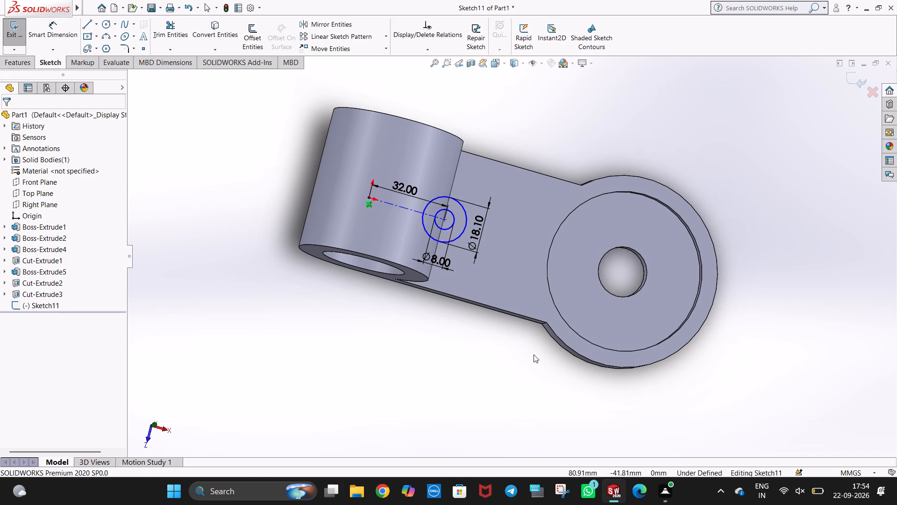
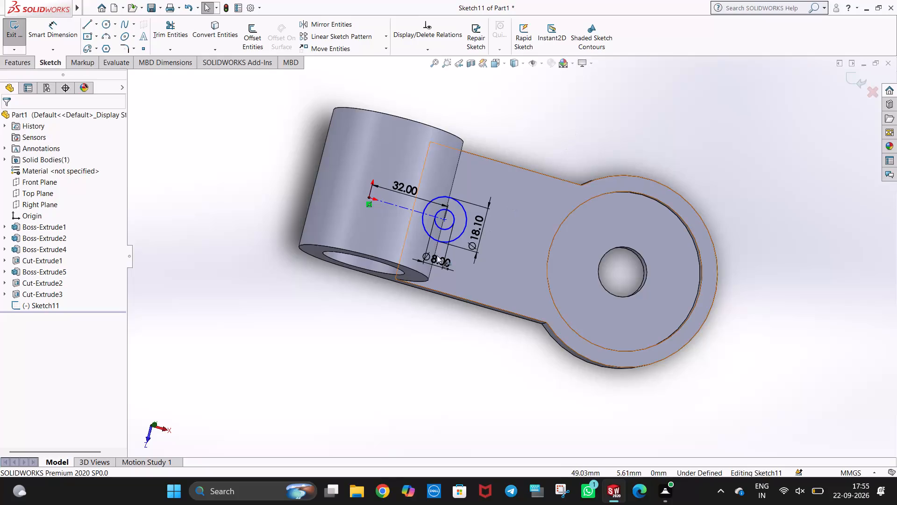
Set the inner circle's diameter to 12.7 mm in the concentric-circle sketch beside the tube.
click(442, 263)
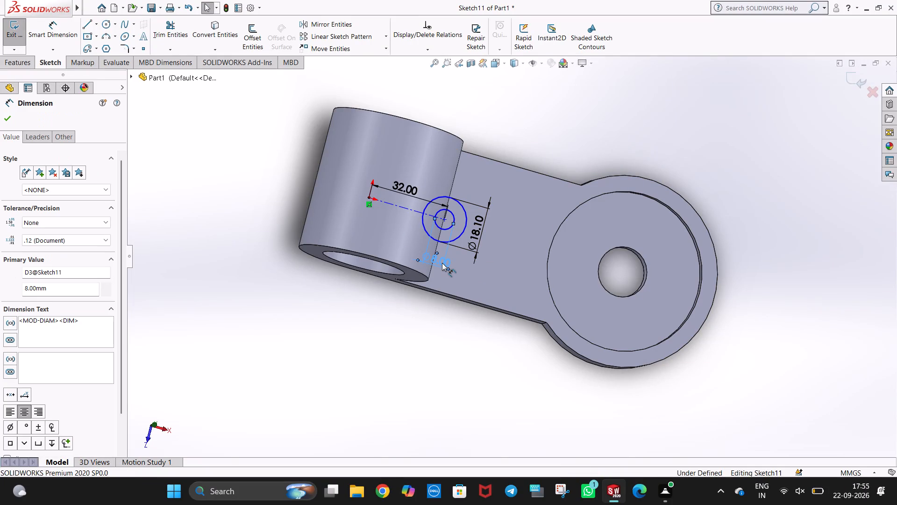
key(Escape)
double_click(442, 263)
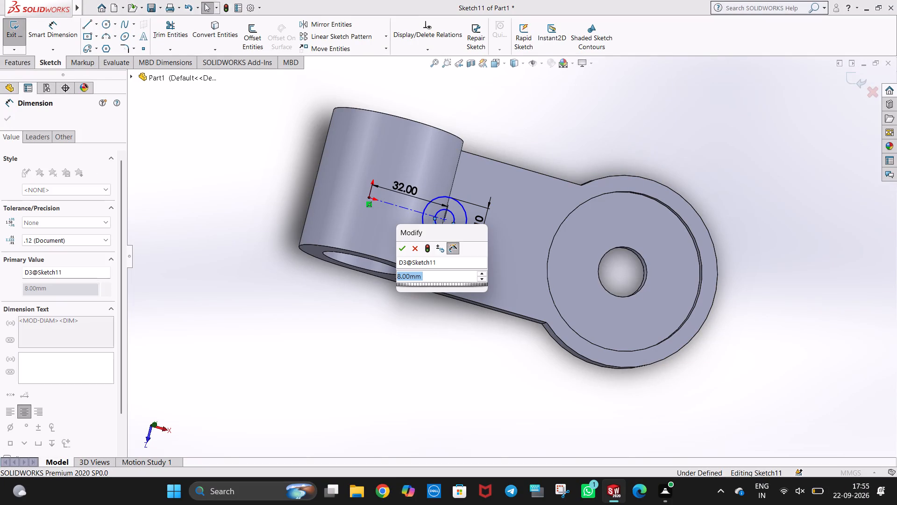
text(12.7)
key(Return)
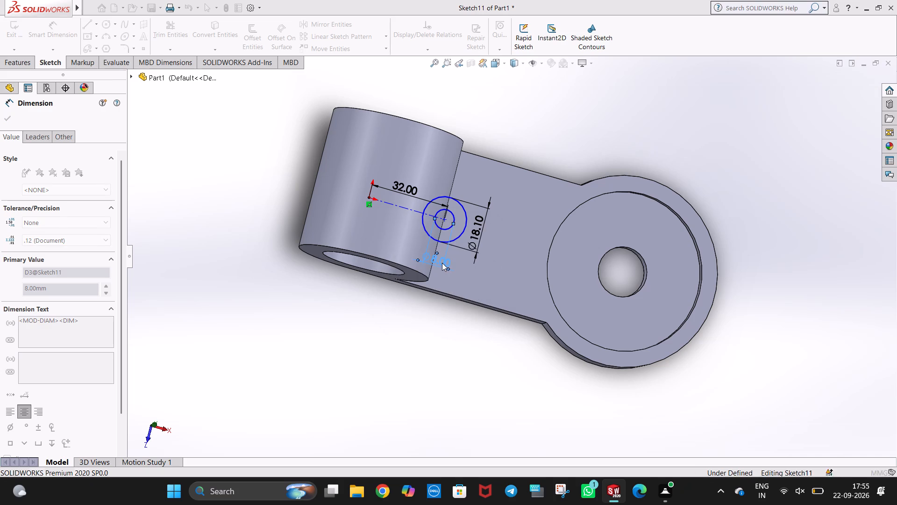
click(451, 341)
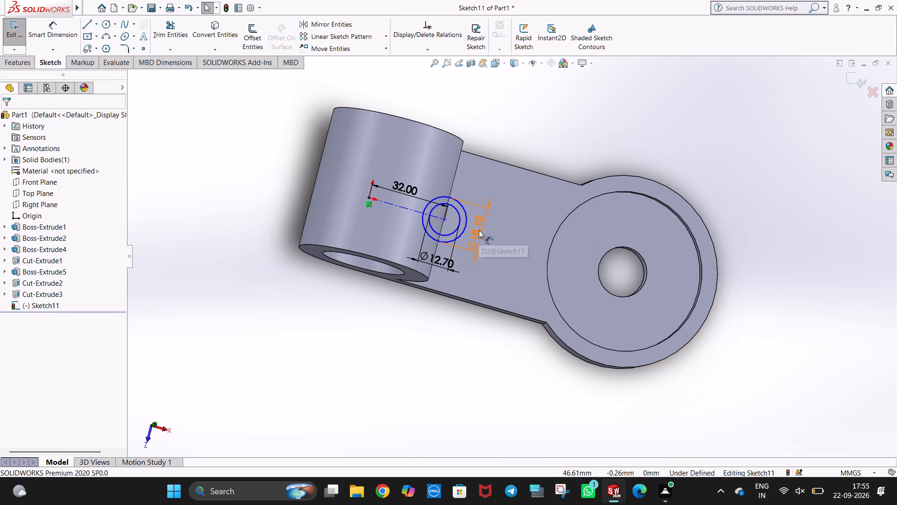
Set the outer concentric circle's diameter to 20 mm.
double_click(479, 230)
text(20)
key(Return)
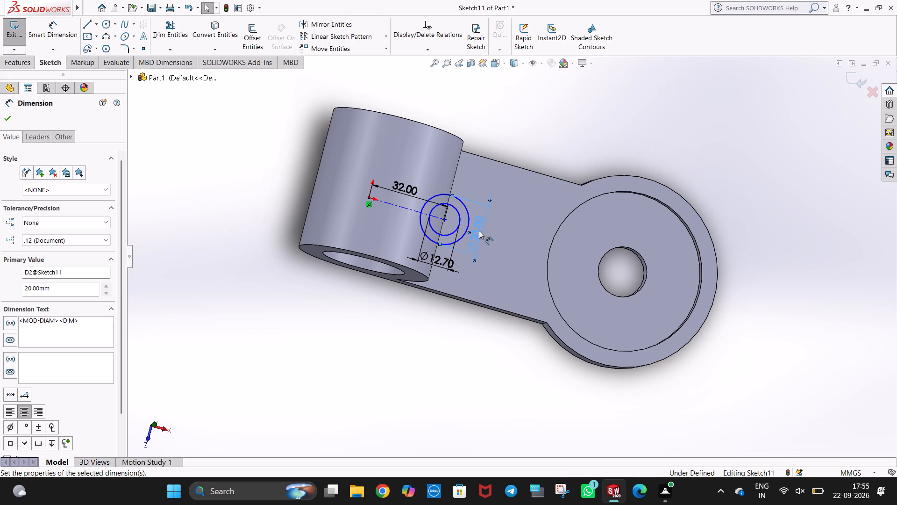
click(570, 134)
Set the outer concentric circle's diameter to 30 mm.
double_click(473, 232)
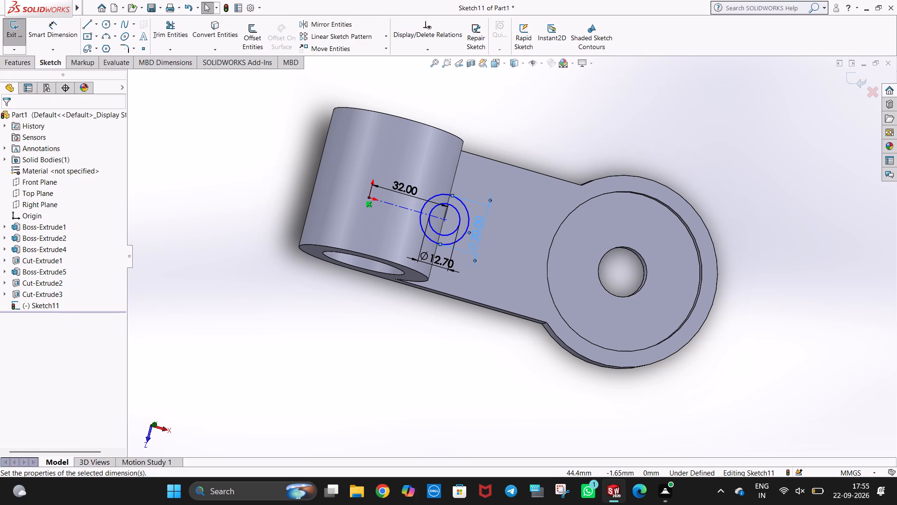
text(30)
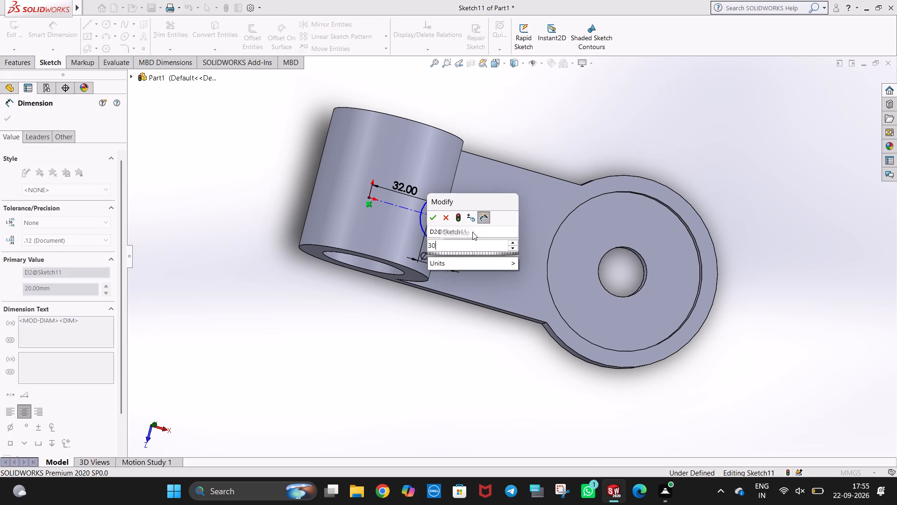
key(Return)
Move the outer circle's diameter dimension slightly farther out from the concentric circles.
middle_drag(548, 139, 551, 119)
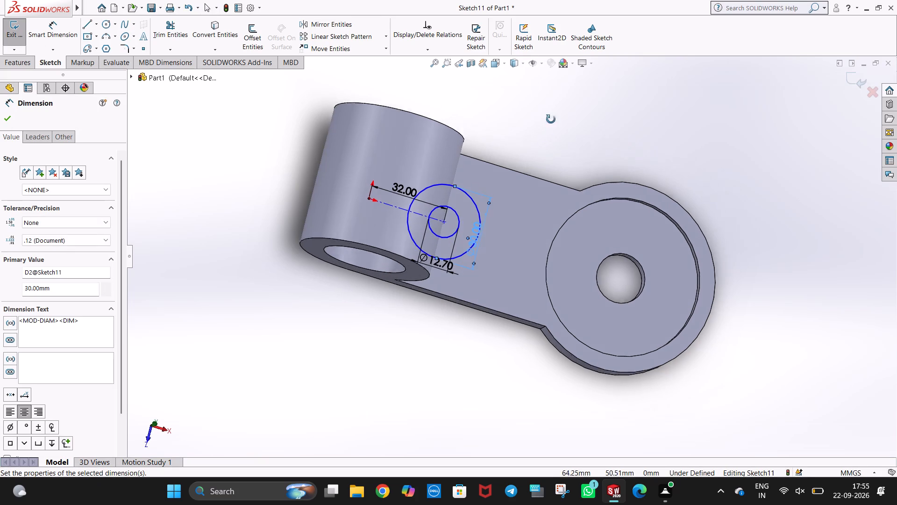
middle_drag(551, 119, 552, 116)
middle_drag(527, 212, 509, 145)
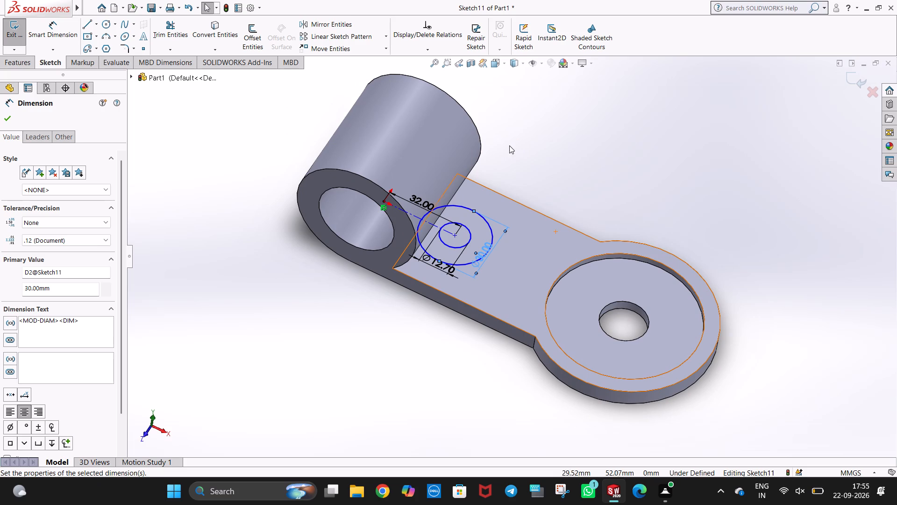
click(536, 170)
middle_drag(516, 260, 517, 277)
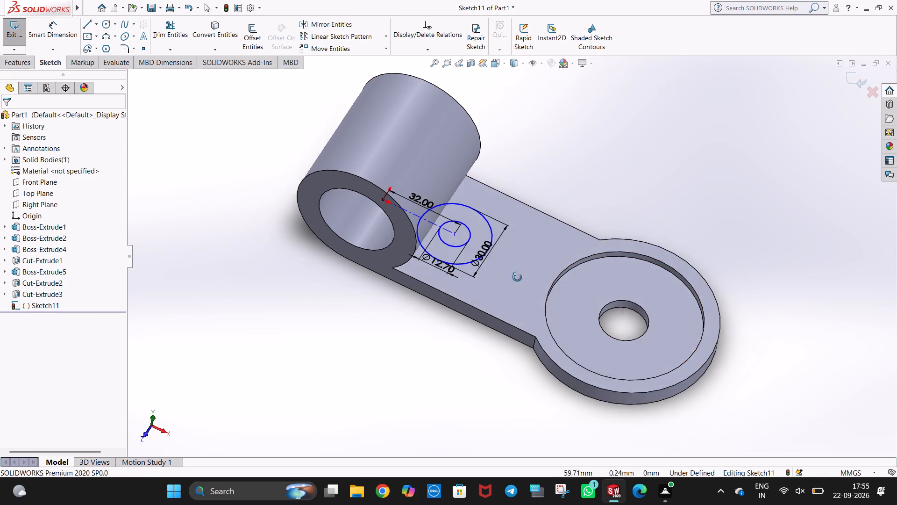
middle_drag(517, 277, 517, 309)
drag(487, 235, 499, 237)
click(603, 152)
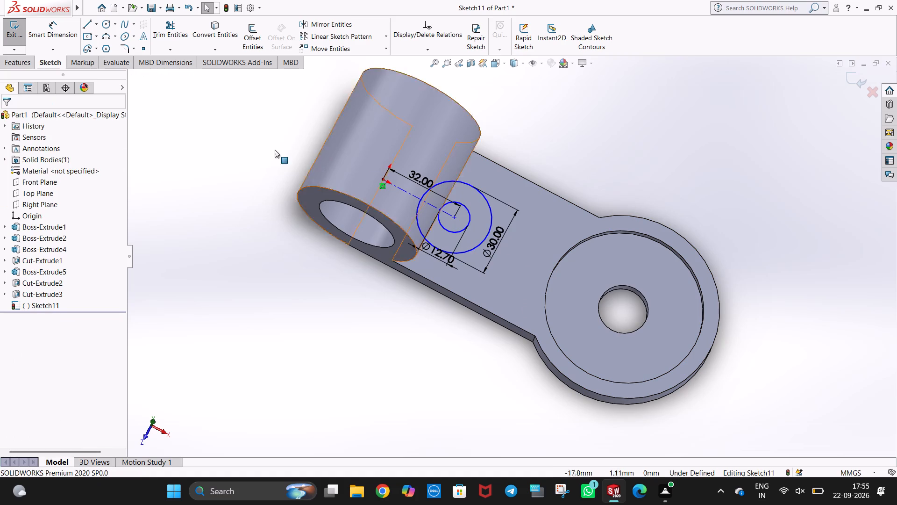
Extrude the 30/12.70 mm concentric-circle sketch as a blind hollow boss 49.815 mm high, merged with the part.
click(19, 69)
click(21, 65)
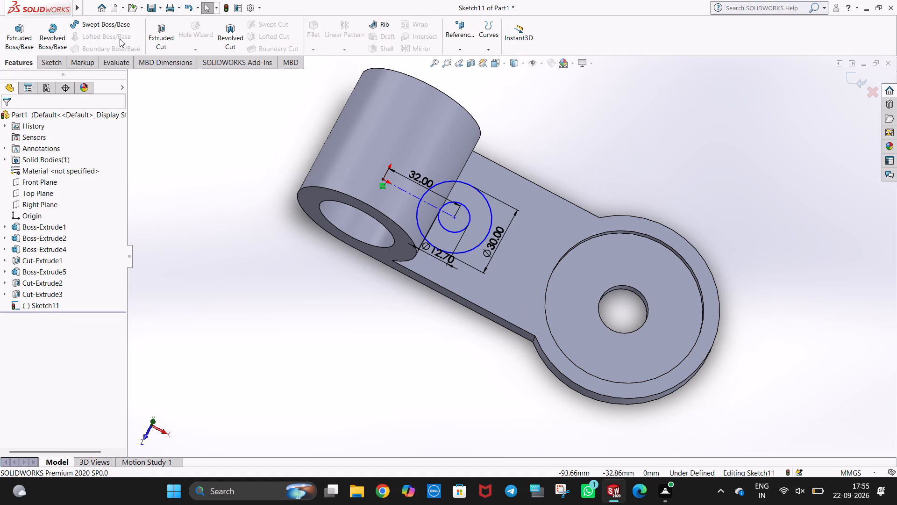
click(25, 37)
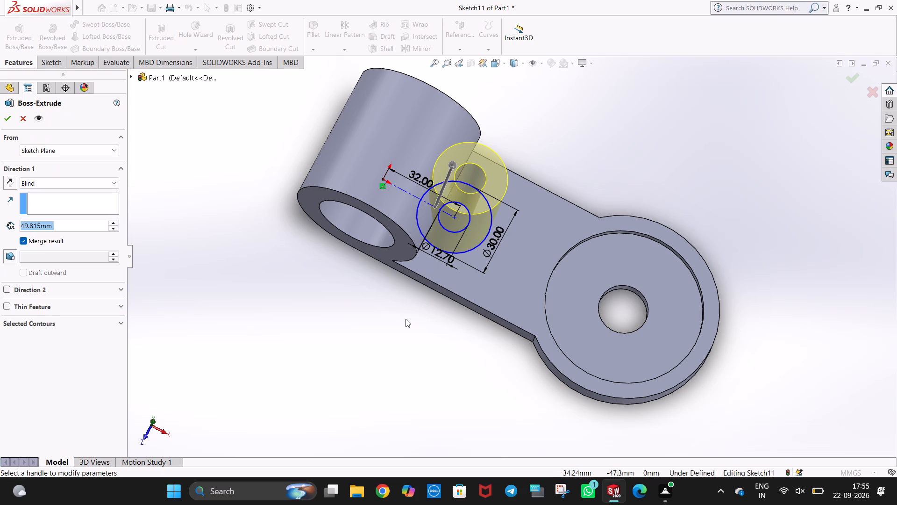
middle_drag(536, 292, 547, 241)
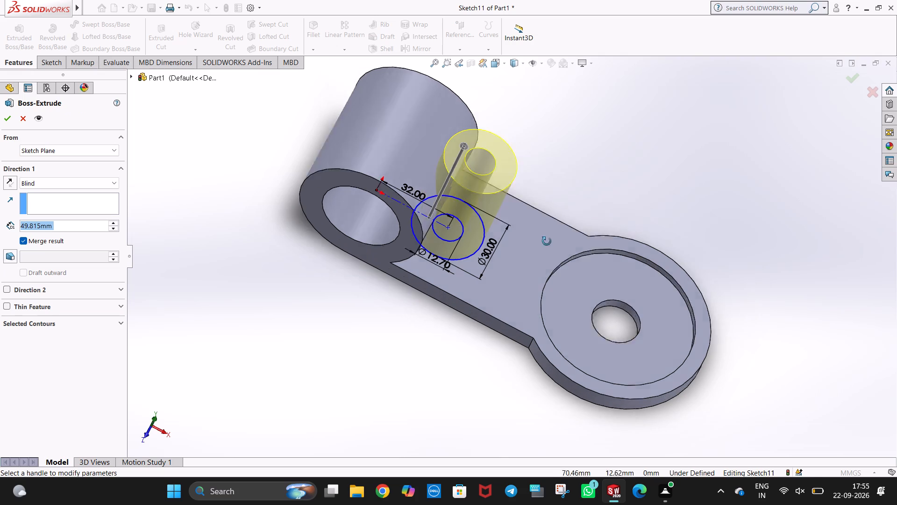
middle_drag(547, 241, 549, 192)
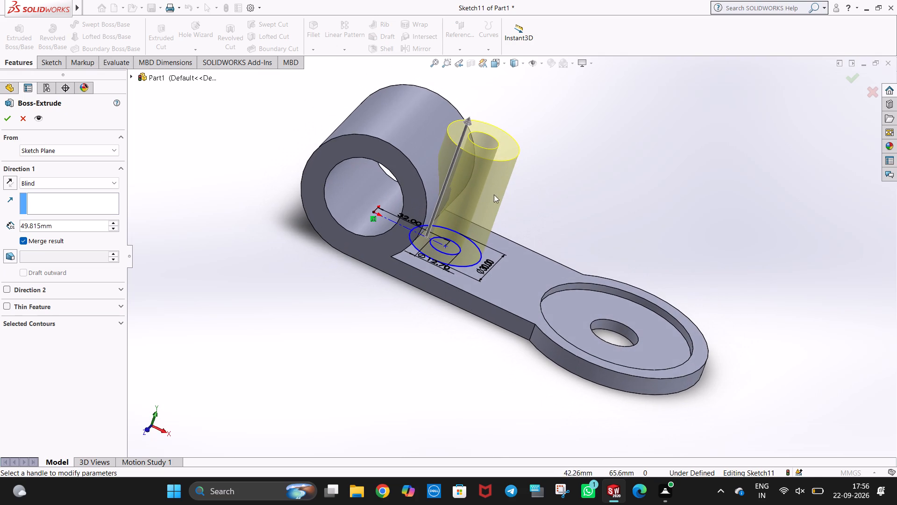
click(5, 117)
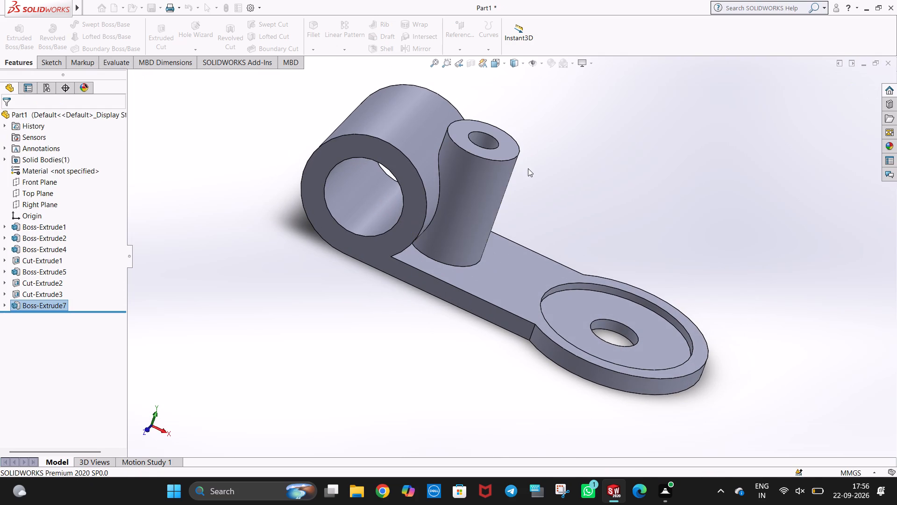
click(533, 167)
On the Front Plane, sketch a 49.82 mm vertical line up the boss's arm-side edge and an about 52.45 mm sloped line down to the arm.
middle_drag(538, 166, 498, 201)
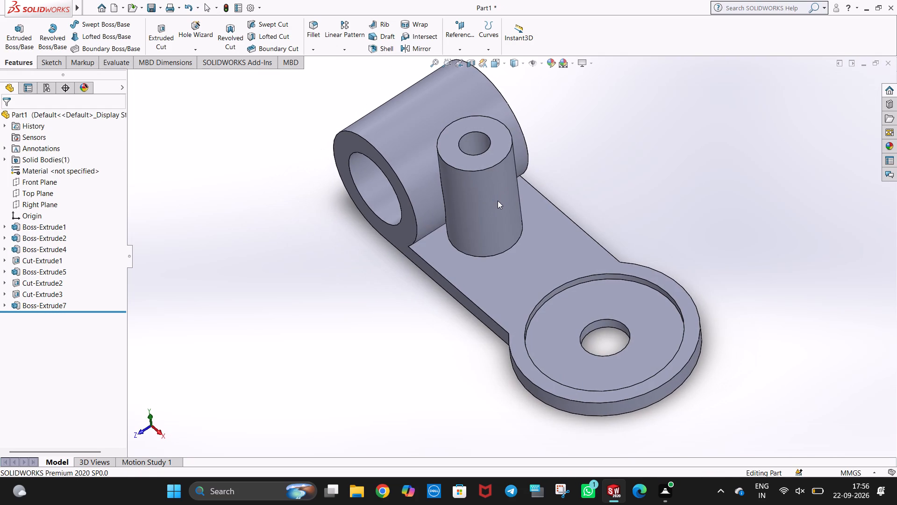
key(ctrl+1)
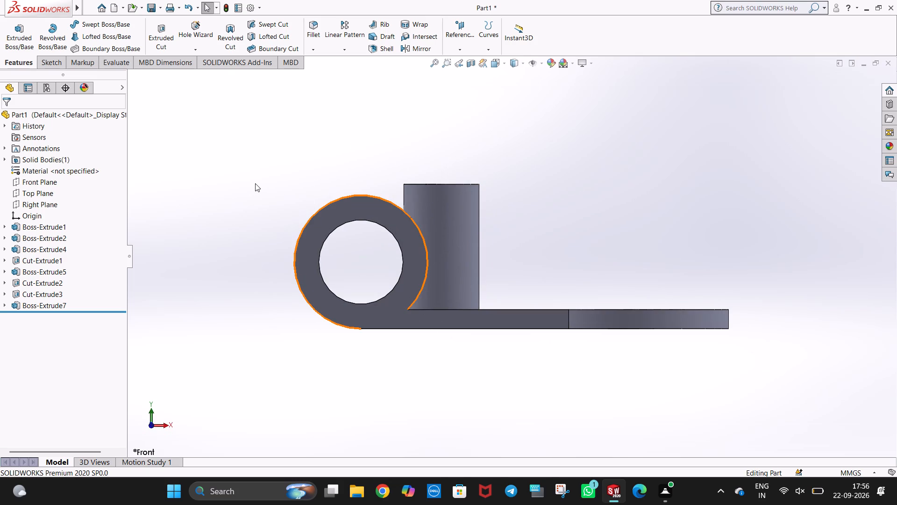
click(56, 64)
click(31, 180)
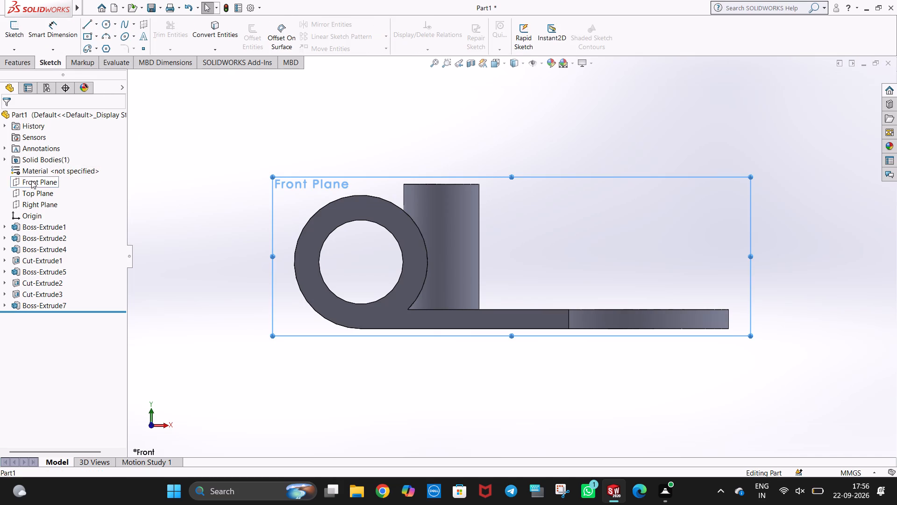
click(41, 164)
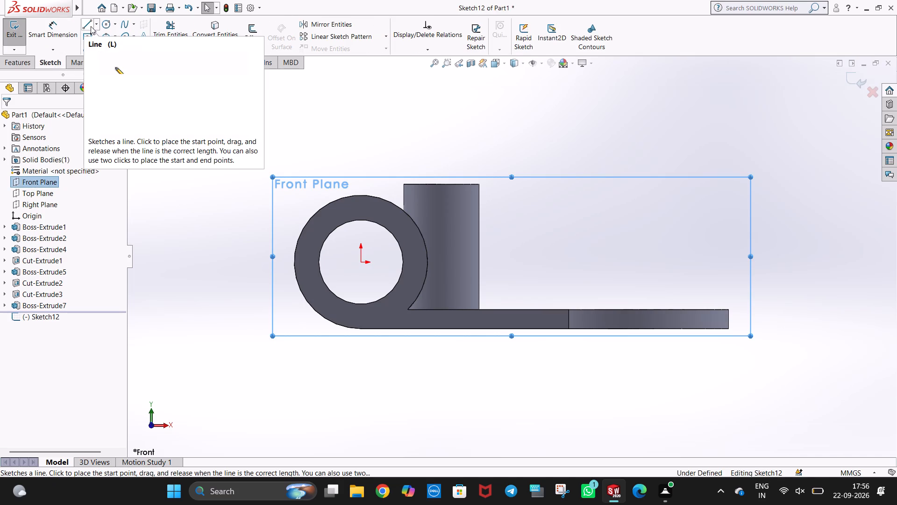
click(91, 26)
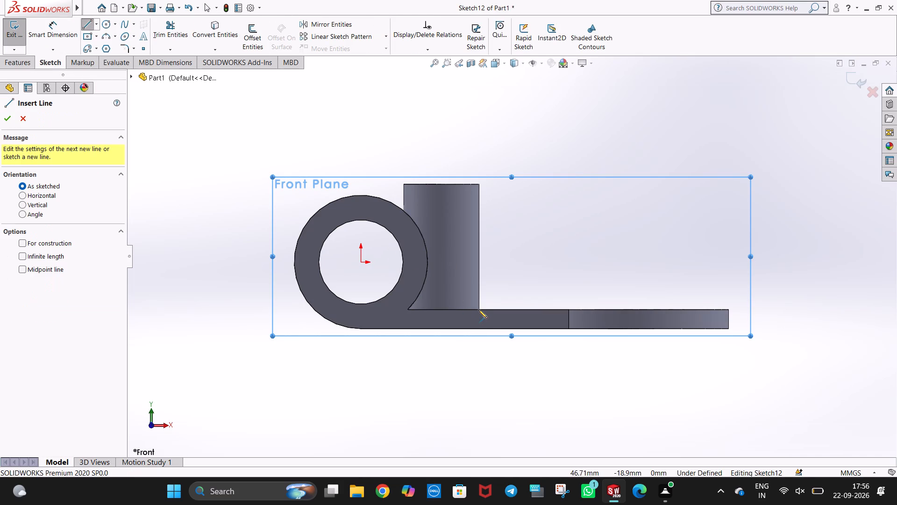
click(479, 310)
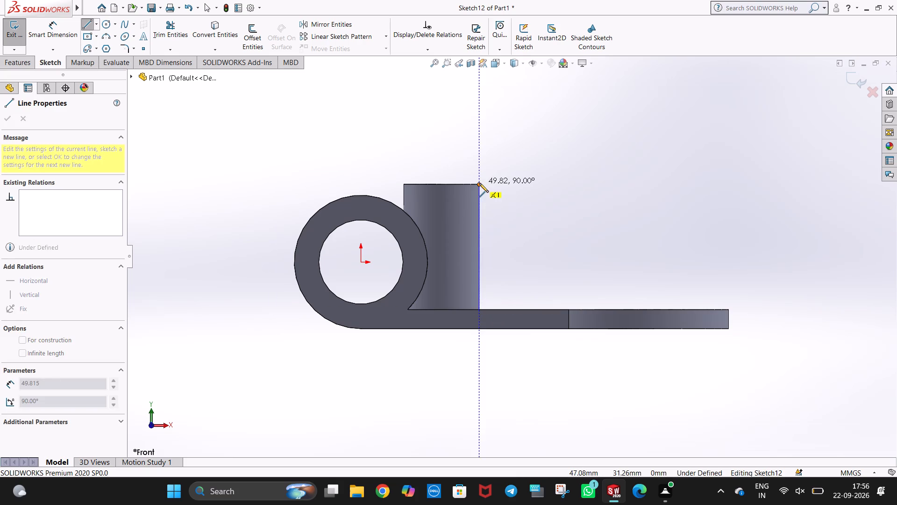
click(479, 184)
click(520, 309)
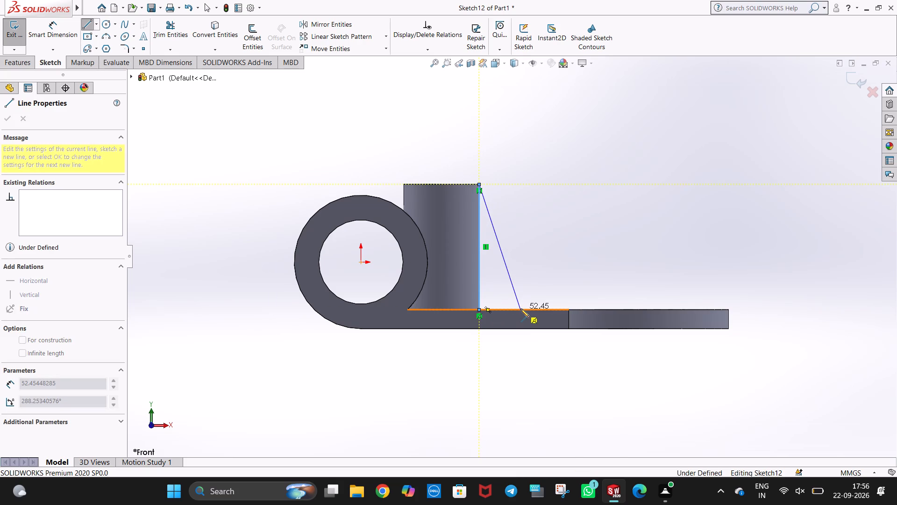
key(Escape)
key(Escape)
click(541, 260)
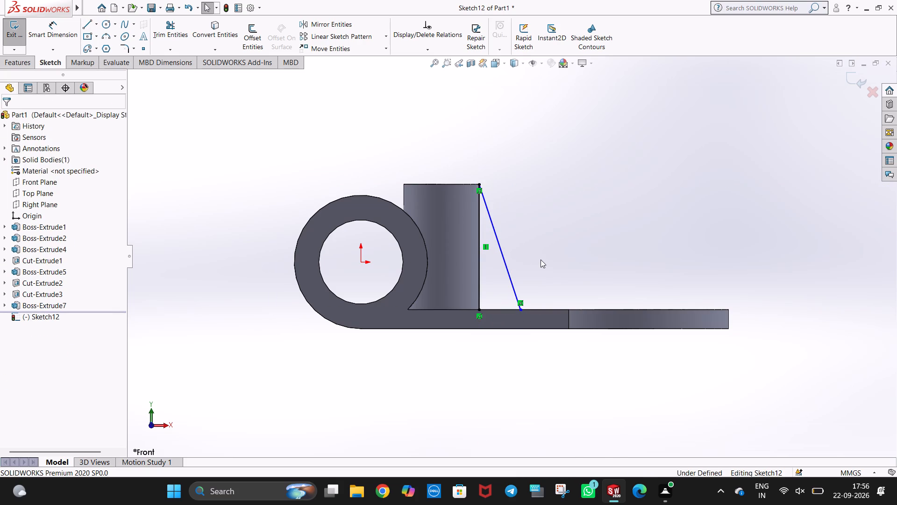
Close the triangle beside the boss with a horizontal line about 16.43 mm long along the arm's top face.
click(86, 27)
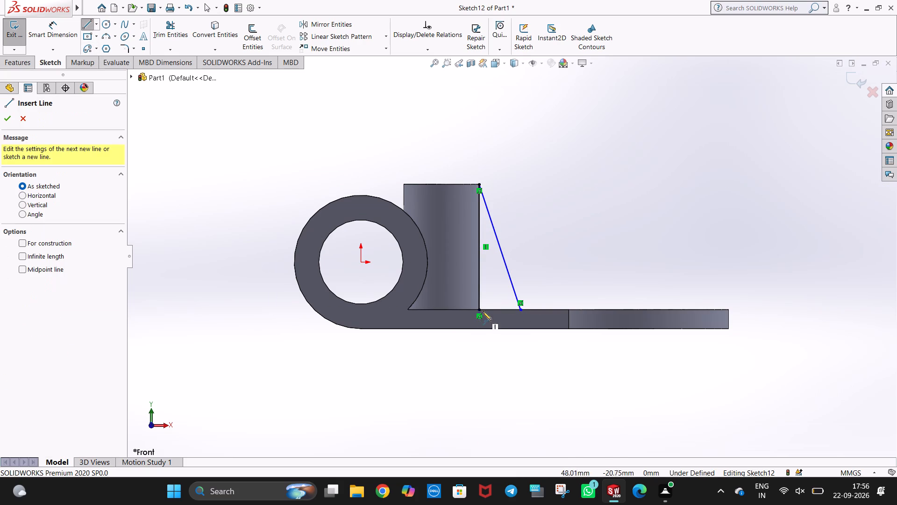
click(479, 309)
click(520, 309)
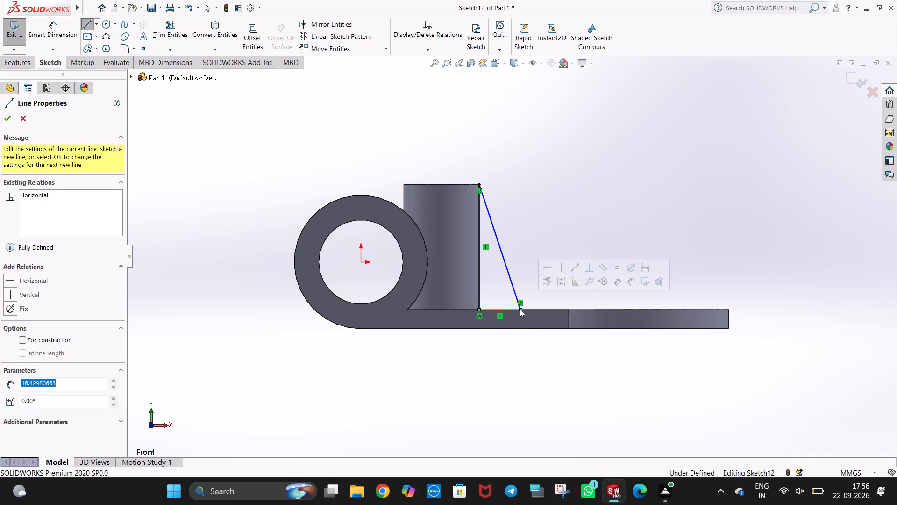
key(Escape)
key(Escape)
key(Escape)
click(531, 219)
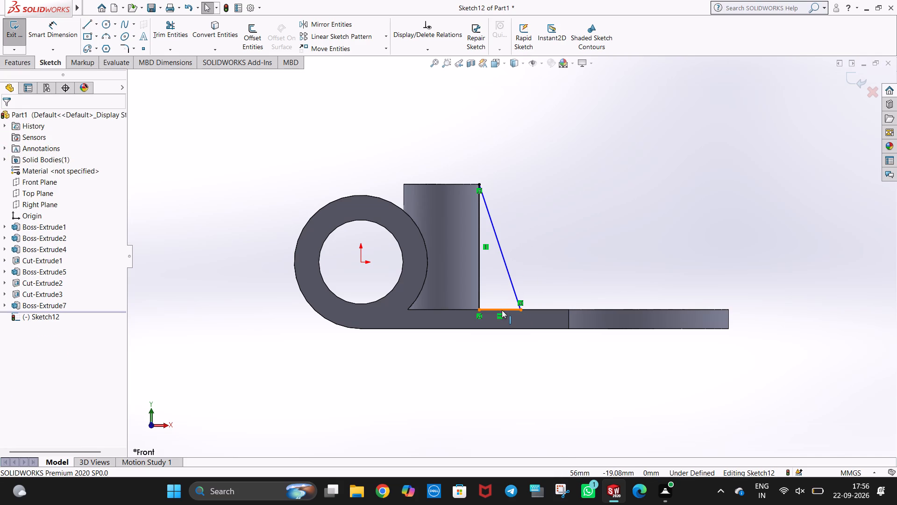
Set the length of the triangle's horizontal base line to 15.75 mm.
click(502, 310)
text(15.75)
key(Return)
key(Escape)
click(607, 198)
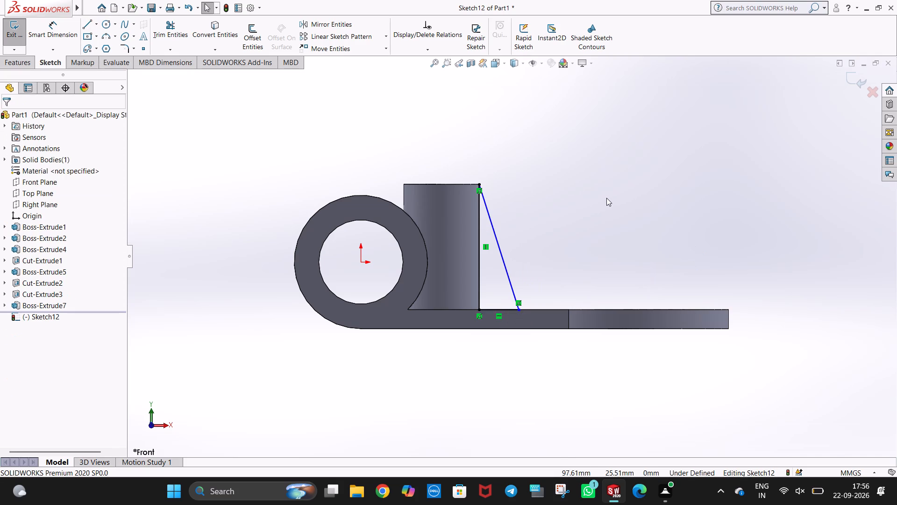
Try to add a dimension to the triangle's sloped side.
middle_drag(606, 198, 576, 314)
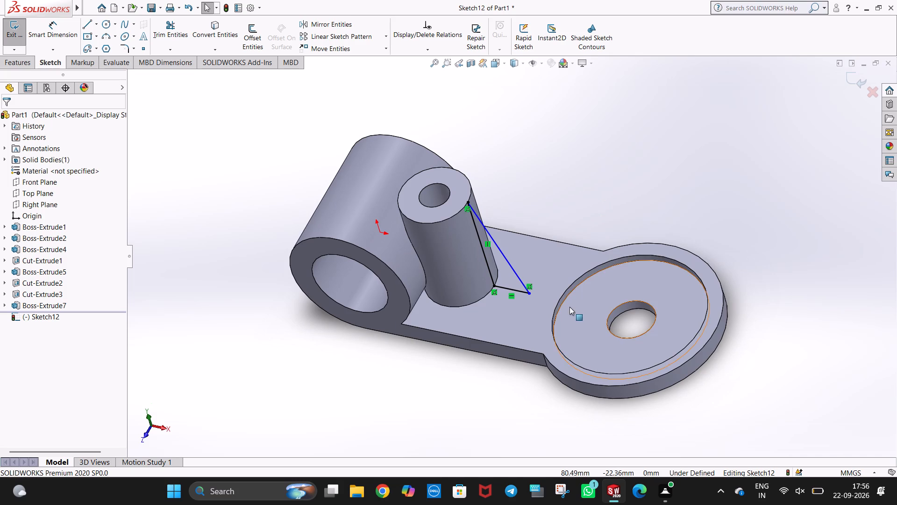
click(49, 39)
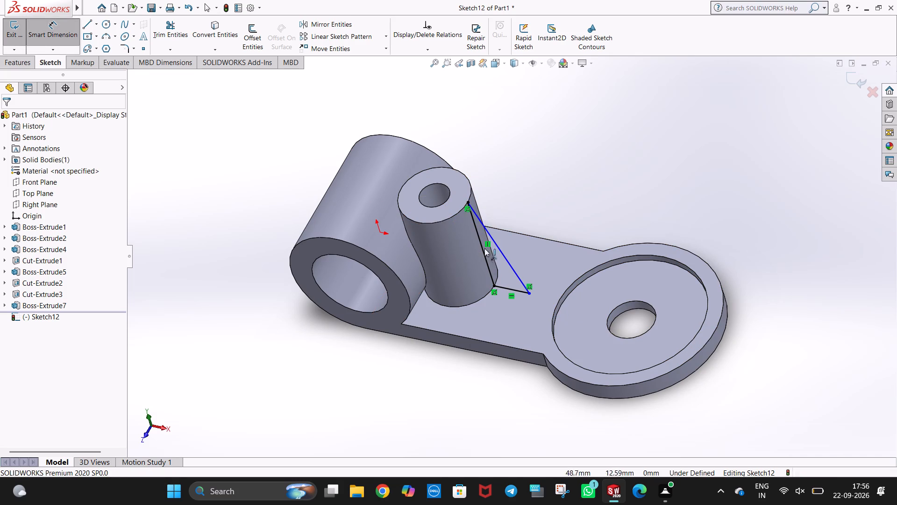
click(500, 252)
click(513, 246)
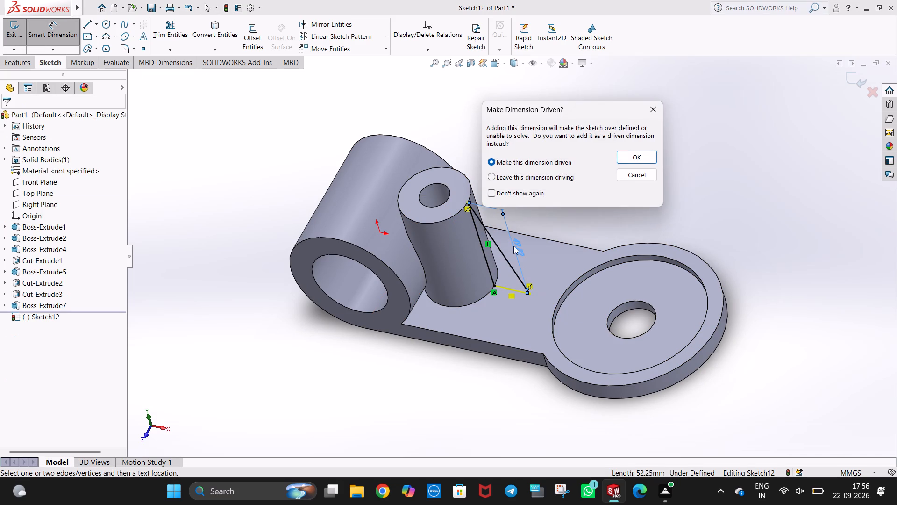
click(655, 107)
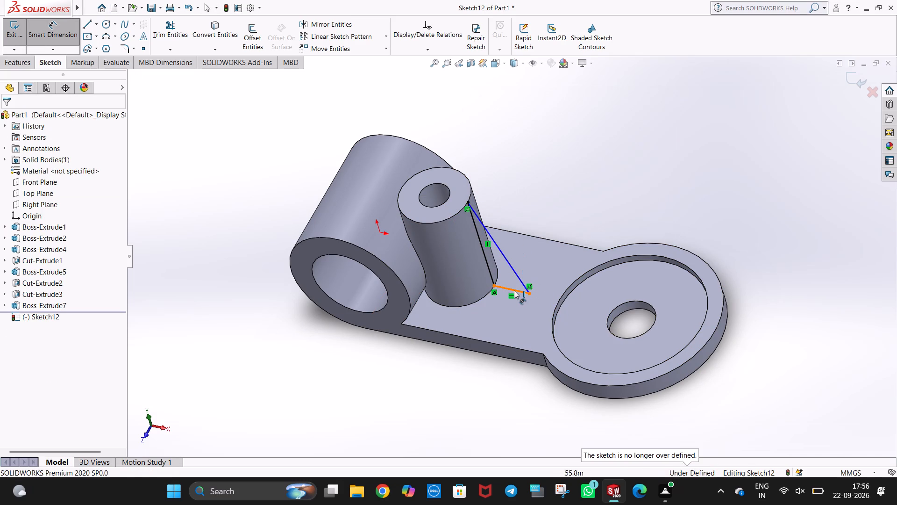
Dimension the triangle's horizontal base line at 15.75 mm, placing the dimension below it on the arm.
click(514, 290)
click(517, 310)
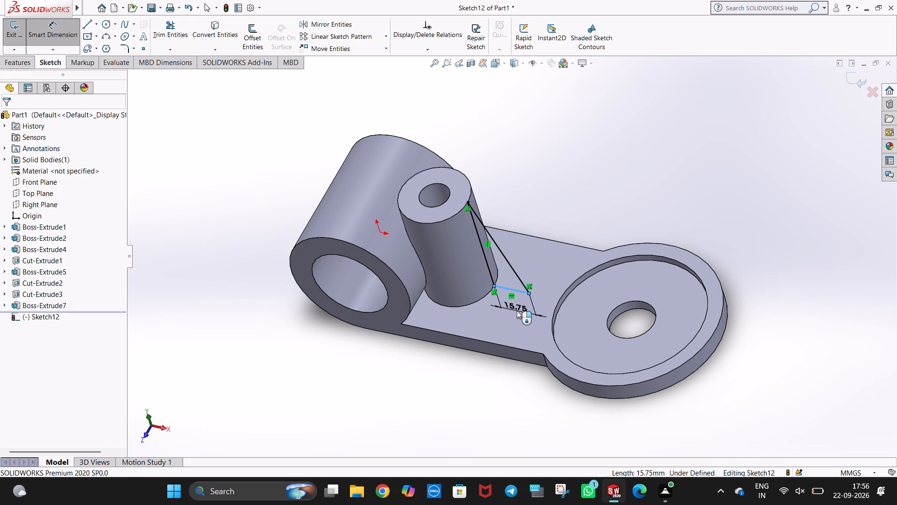
click(476, 295)
click(580, 158)
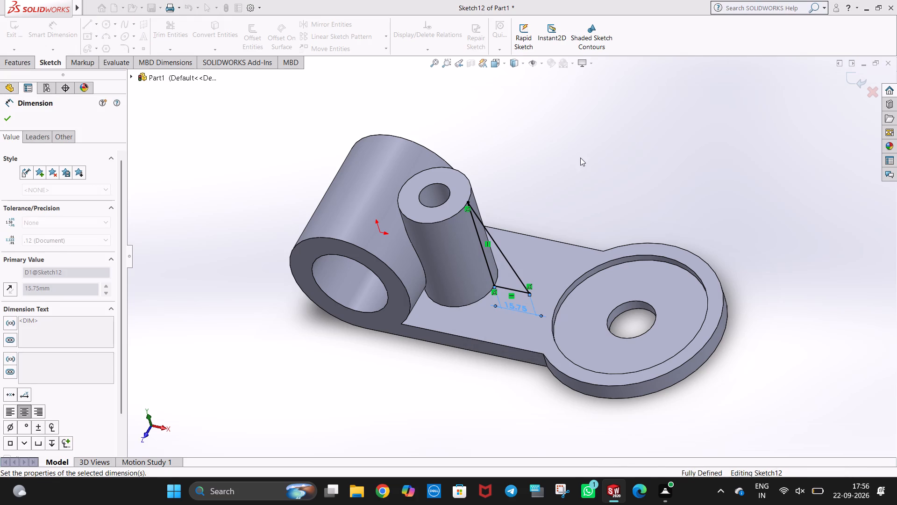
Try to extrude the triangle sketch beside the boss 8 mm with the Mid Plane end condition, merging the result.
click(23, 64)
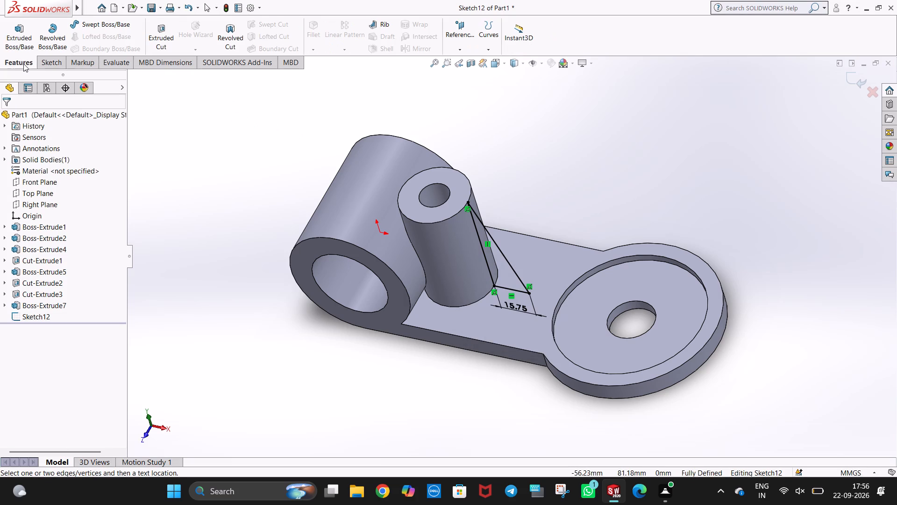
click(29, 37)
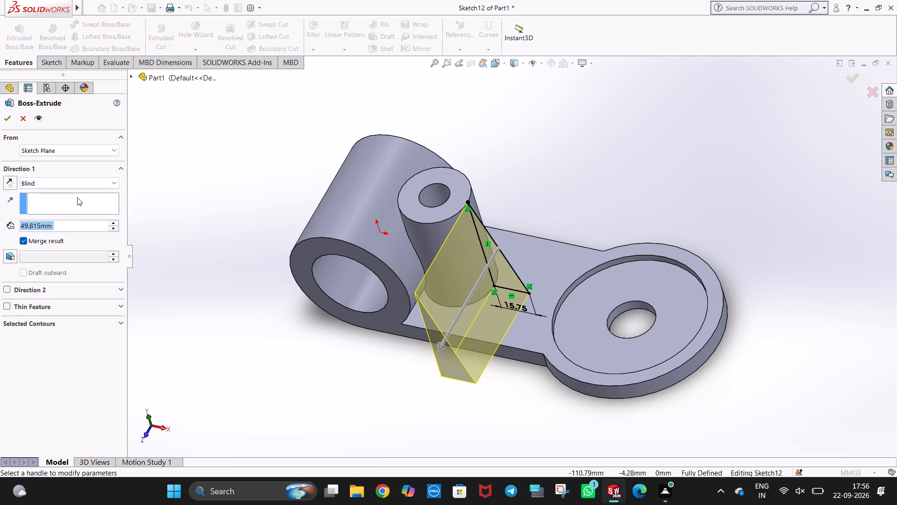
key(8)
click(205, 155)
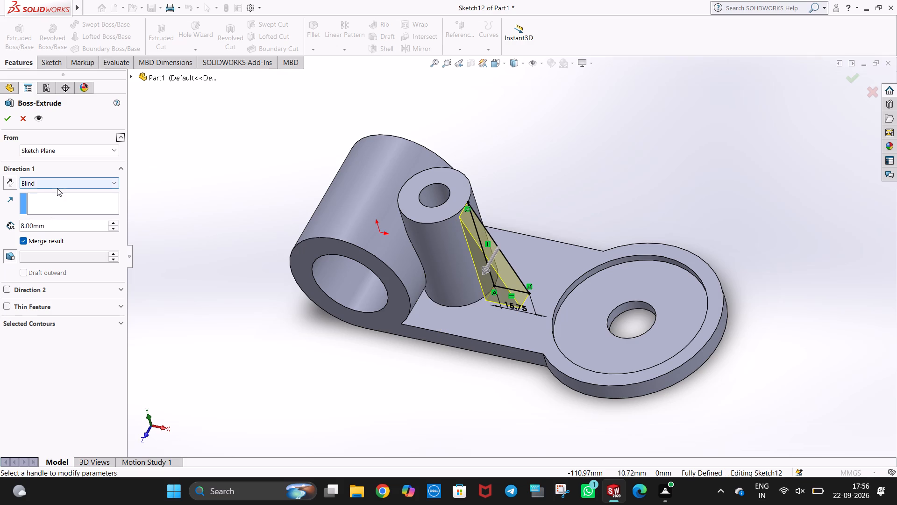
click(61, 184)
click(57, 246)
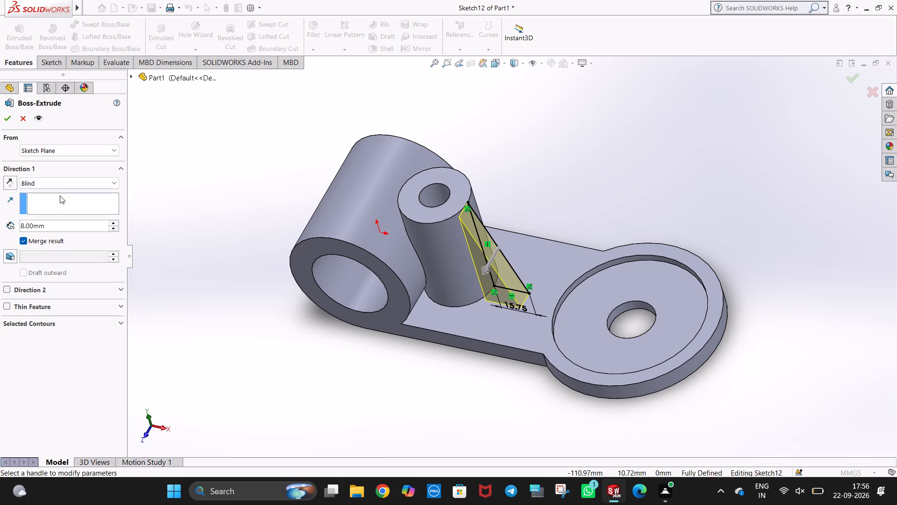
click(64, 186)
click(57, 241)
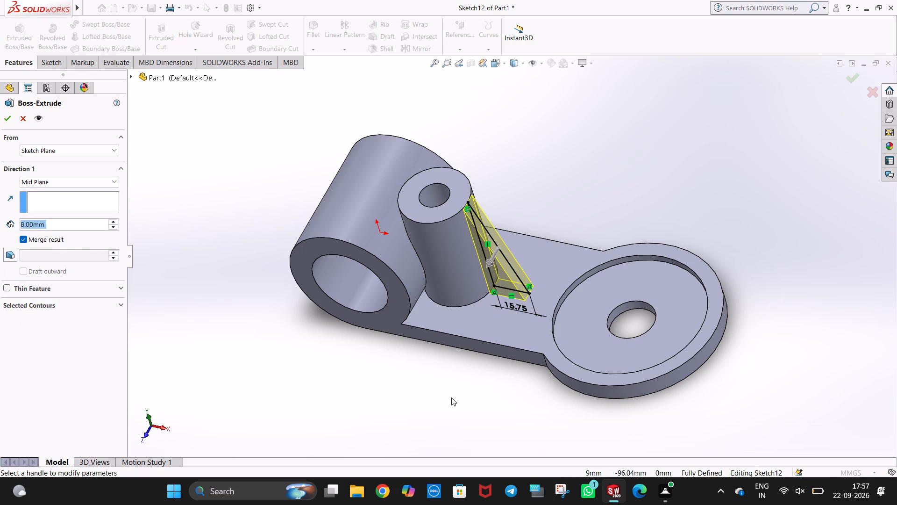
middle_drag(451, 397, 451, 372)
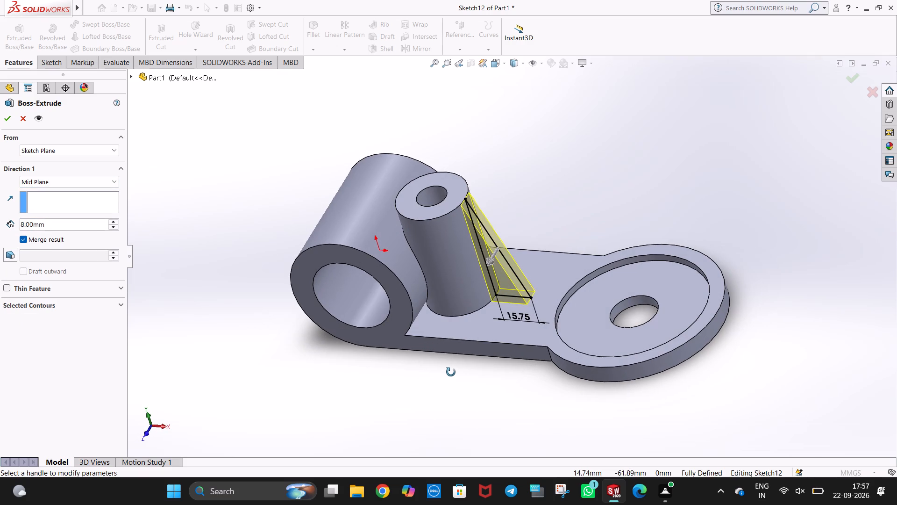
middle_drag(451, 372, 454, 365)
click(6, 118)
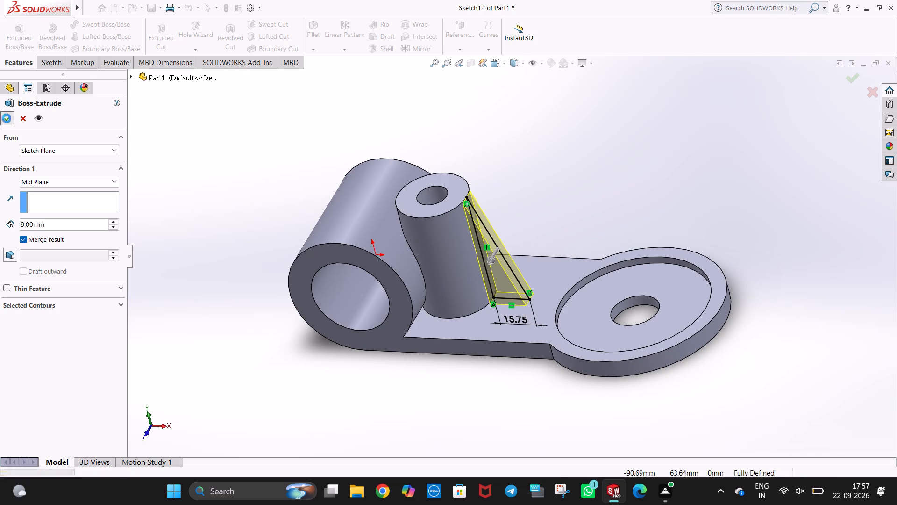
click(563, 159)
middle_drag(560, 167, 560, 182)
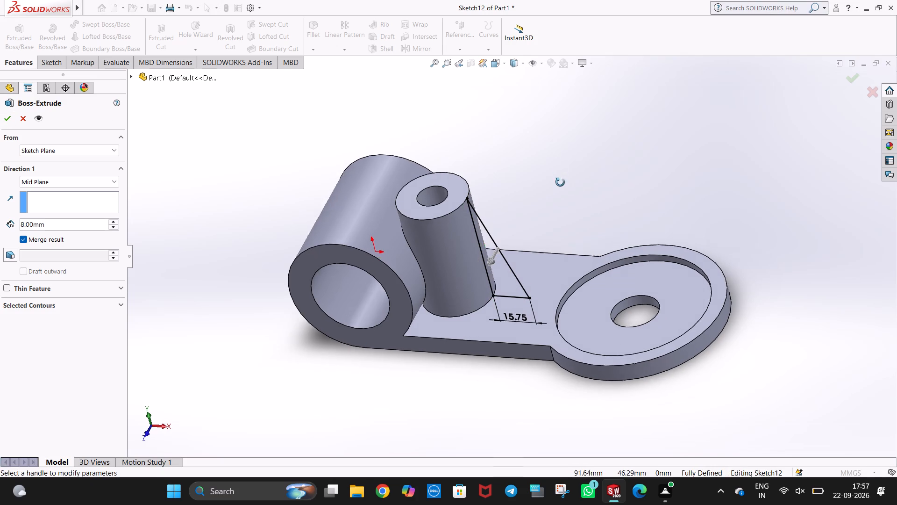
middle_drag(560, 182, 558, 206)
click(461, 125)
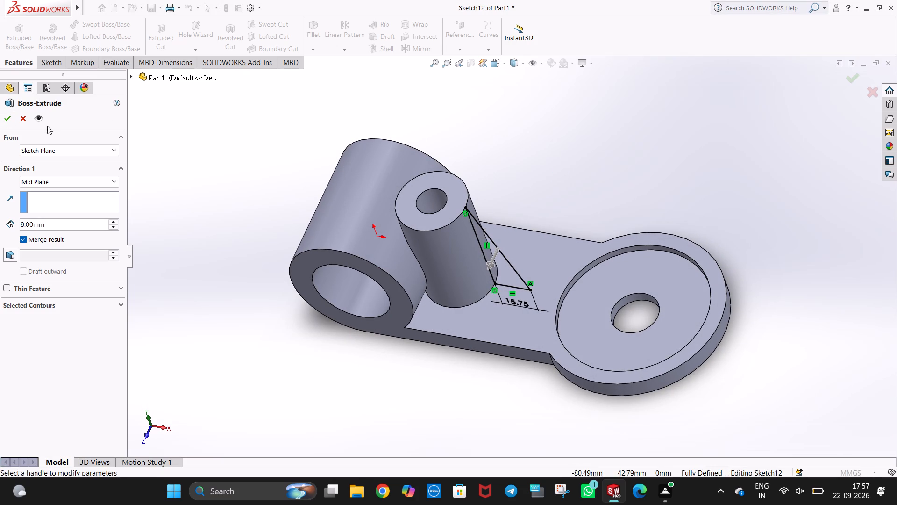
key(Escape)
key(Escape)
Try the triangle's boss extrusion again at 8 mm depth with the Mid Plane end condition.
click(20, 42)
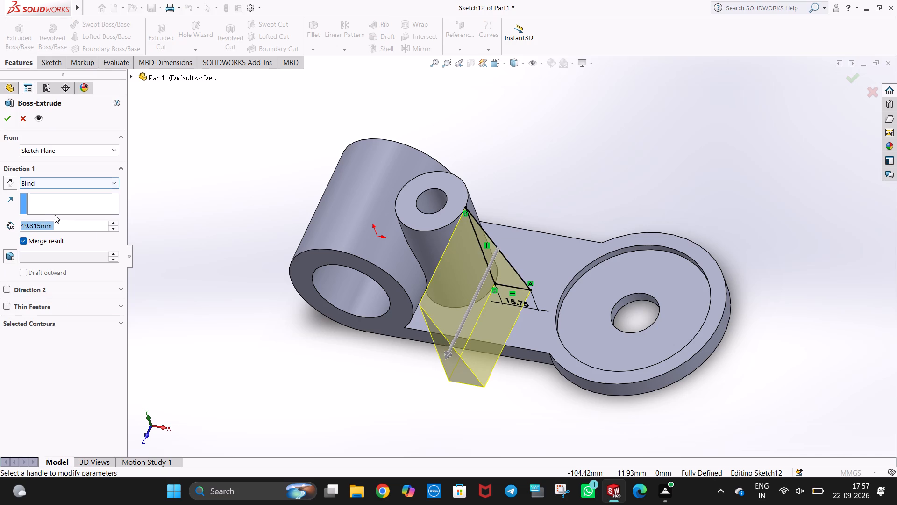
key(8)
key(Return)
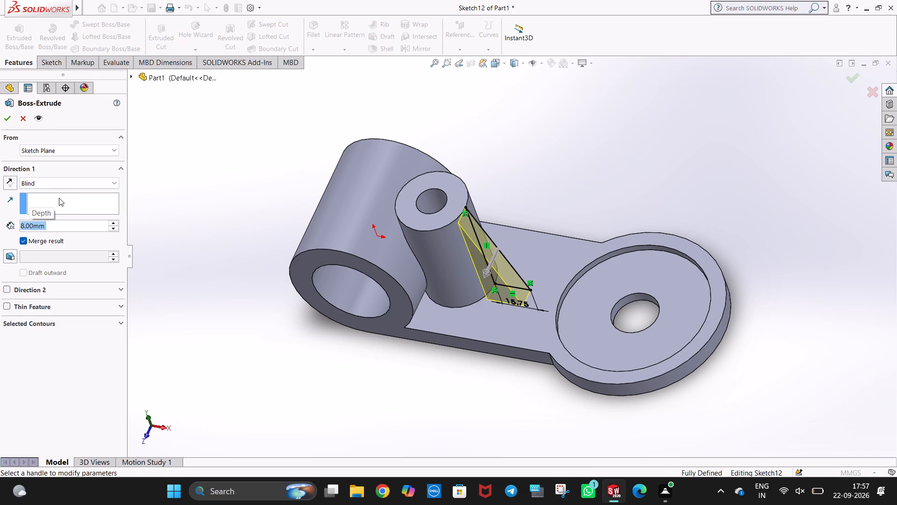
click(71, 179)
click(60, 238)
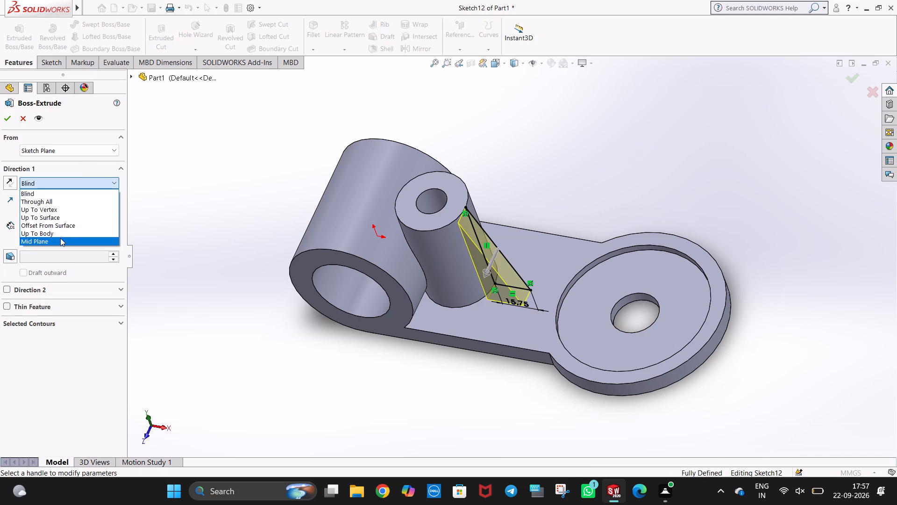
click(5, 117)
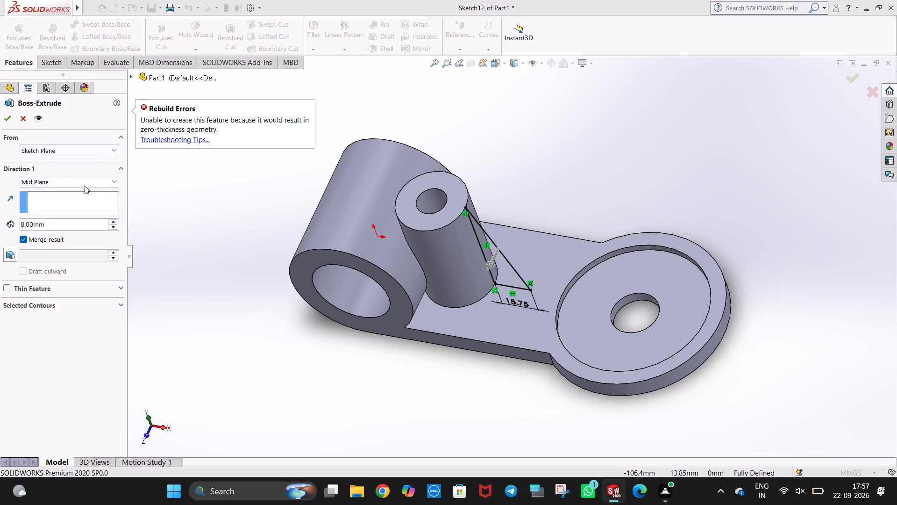
Examine how the triangle meets the boss and arm from the front and other angles, and abandon the extrusion.
middle_drag(346, 385, 350, 363)
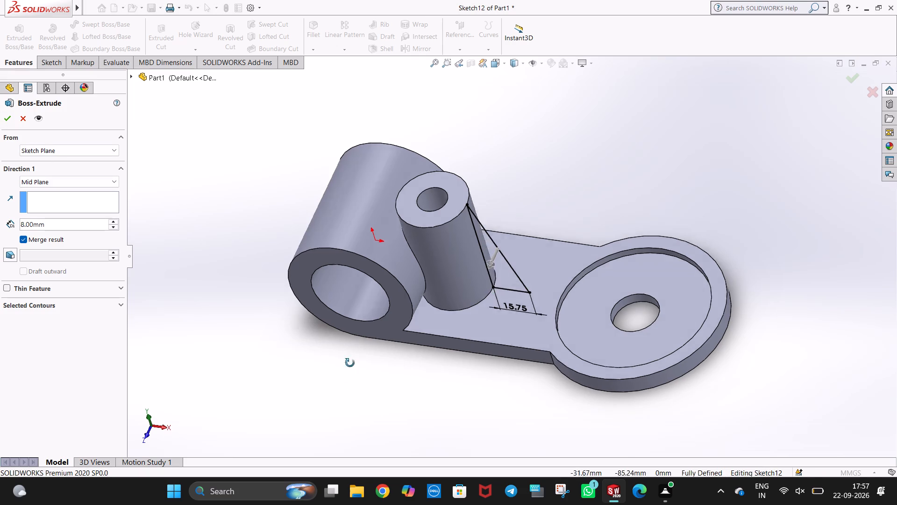
middle_drag(350, 363, 299, 392)
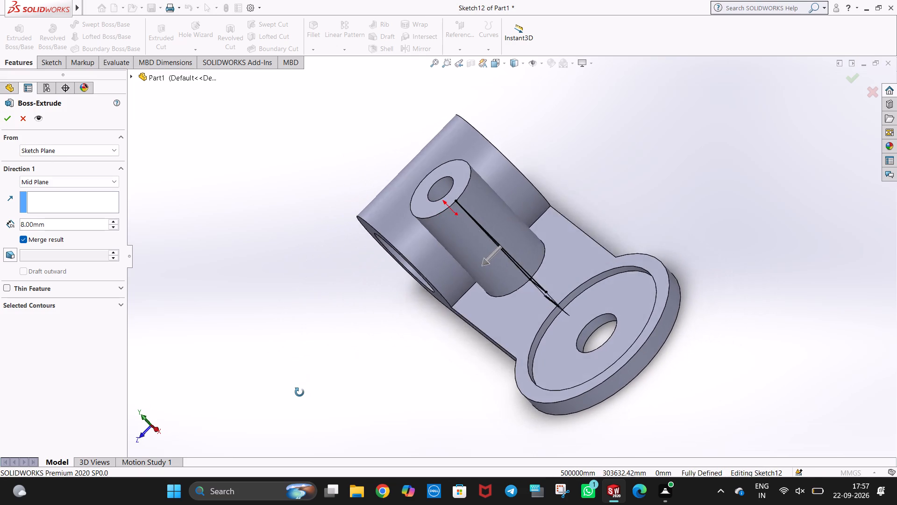
middle_drag(299, 392, 310, 432)
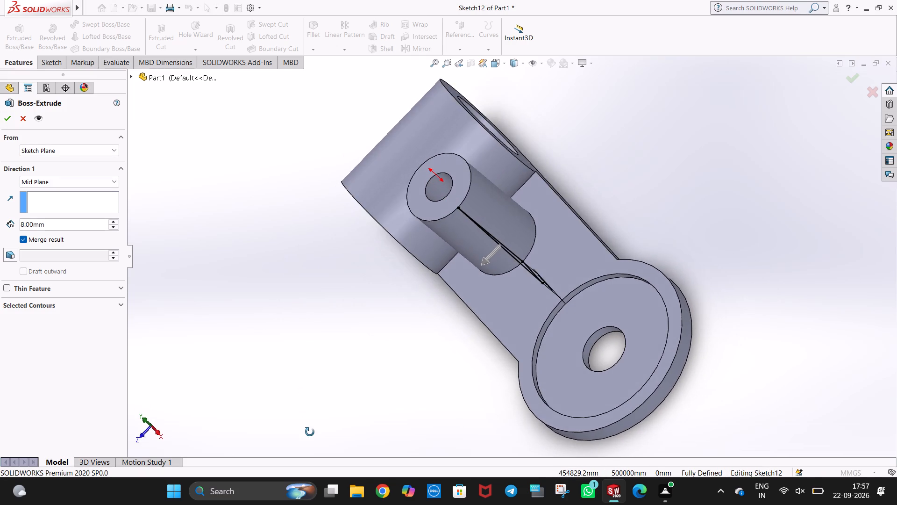
middle_drag(310, 432, 354, 361)
key(ctrl+1)
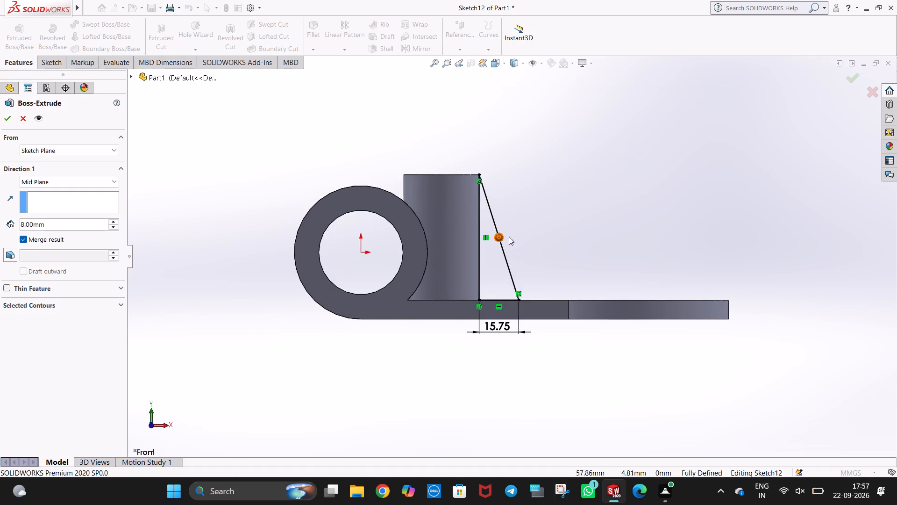
middle_drag(532, 206, 523, 234)
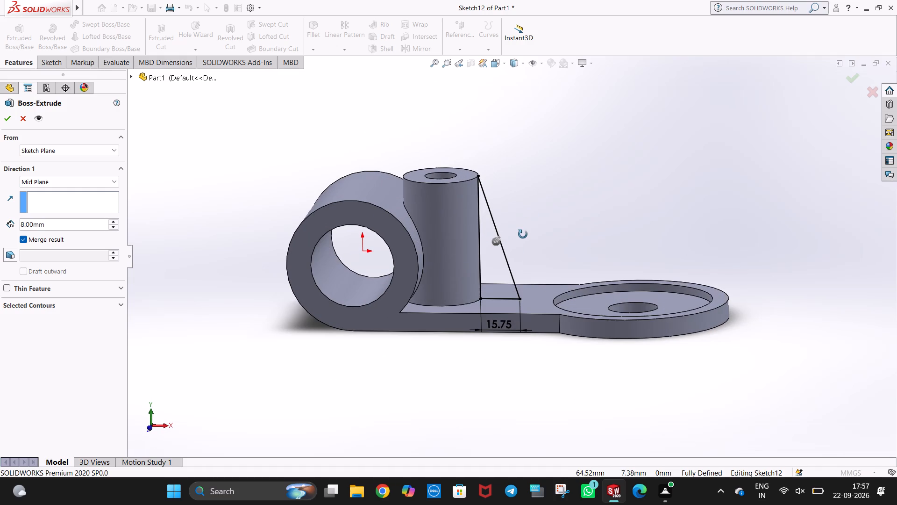
middle_drag(523, 234, 514, 238)
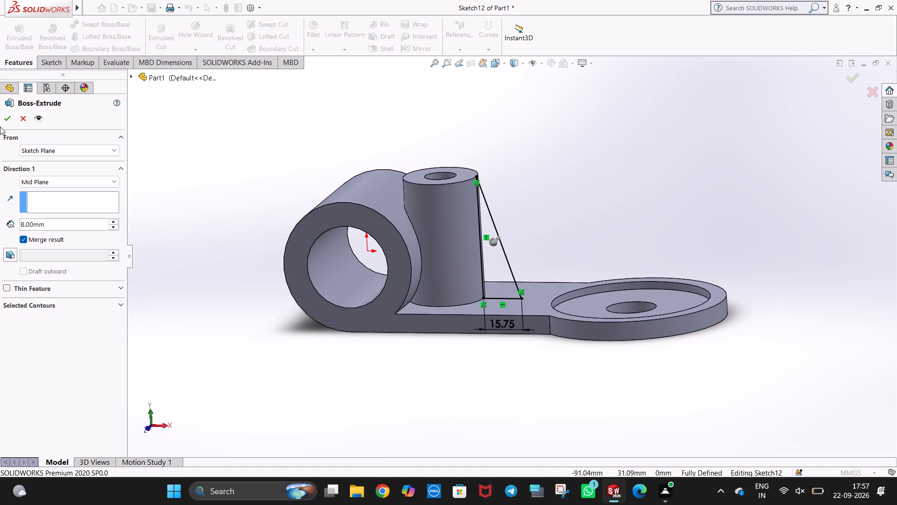
key(Escape)
click(232, 143)
key(Escape)
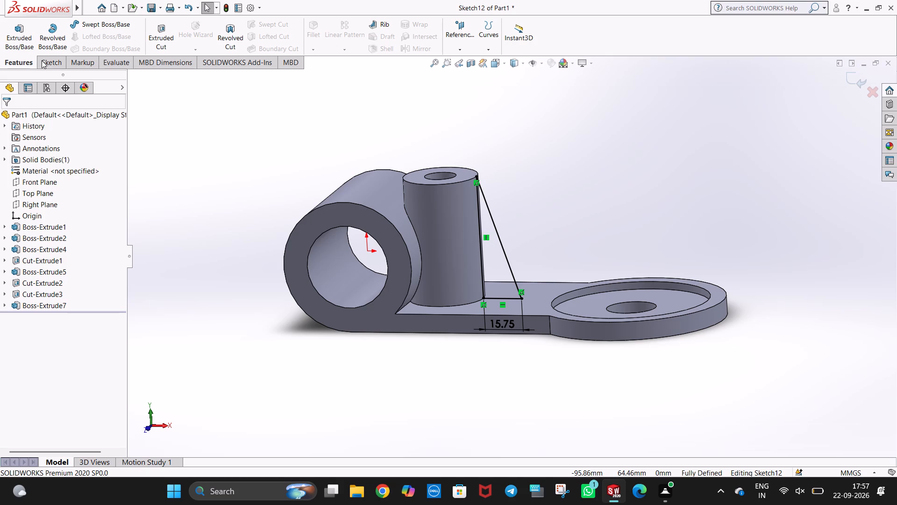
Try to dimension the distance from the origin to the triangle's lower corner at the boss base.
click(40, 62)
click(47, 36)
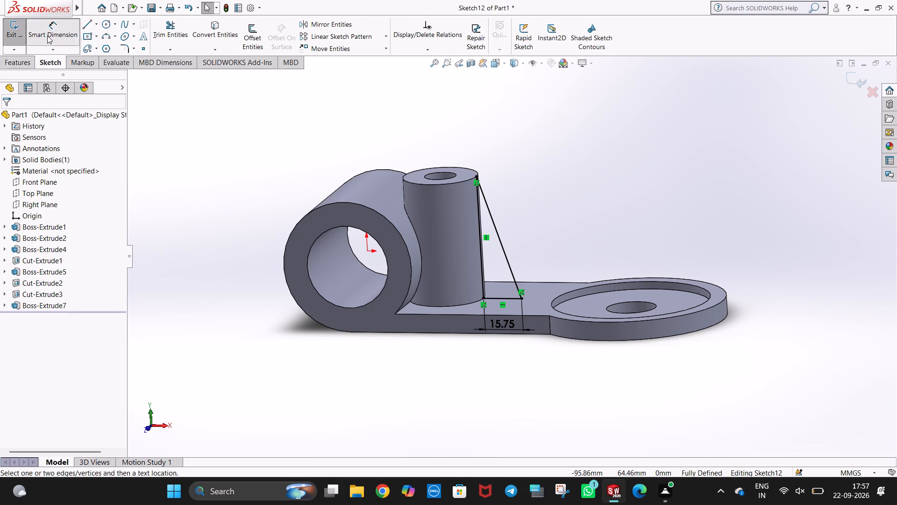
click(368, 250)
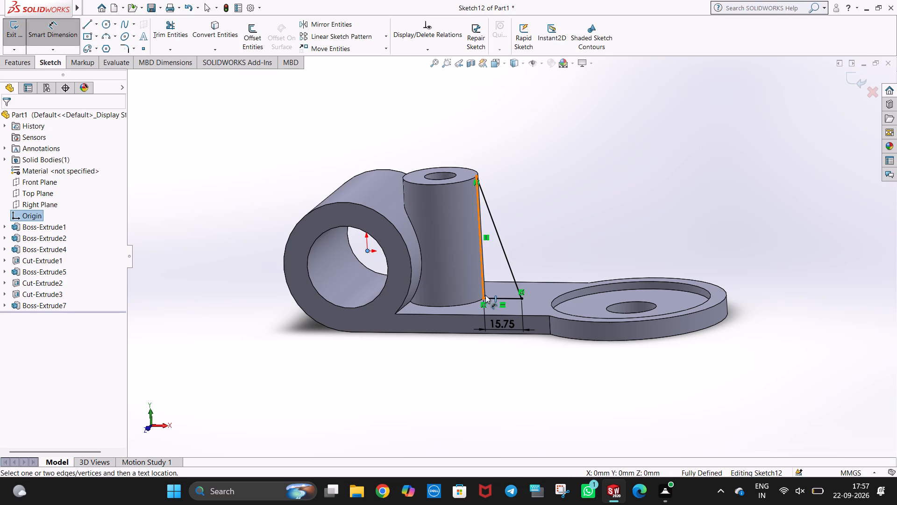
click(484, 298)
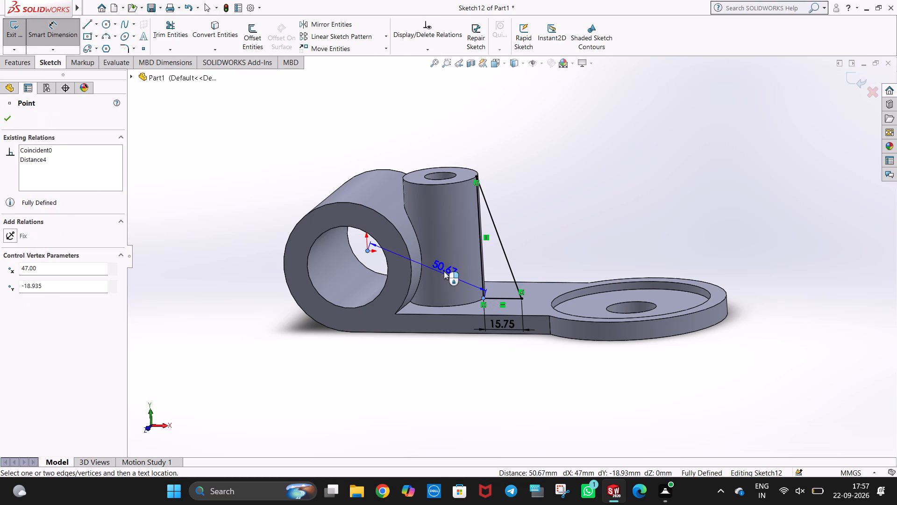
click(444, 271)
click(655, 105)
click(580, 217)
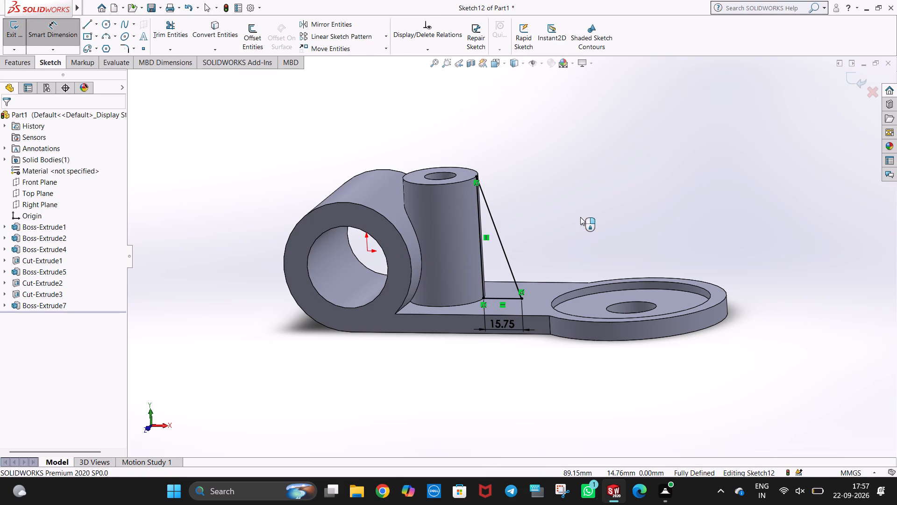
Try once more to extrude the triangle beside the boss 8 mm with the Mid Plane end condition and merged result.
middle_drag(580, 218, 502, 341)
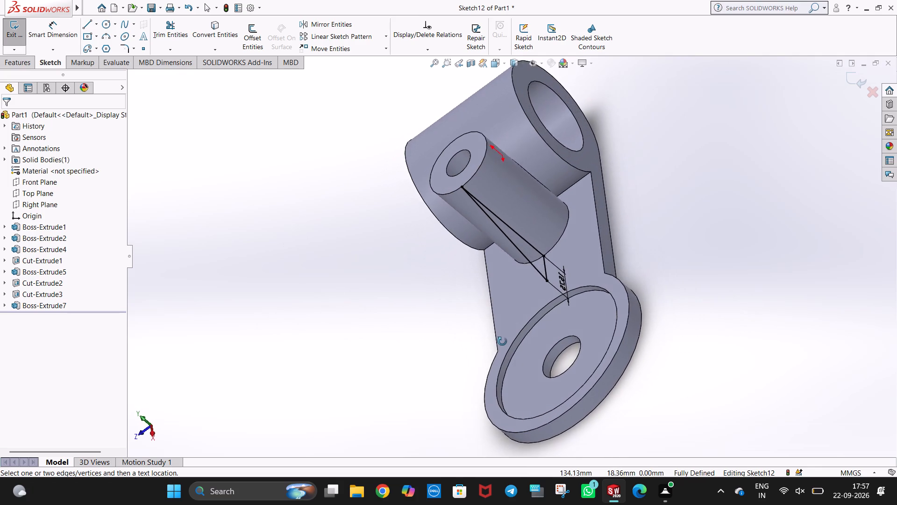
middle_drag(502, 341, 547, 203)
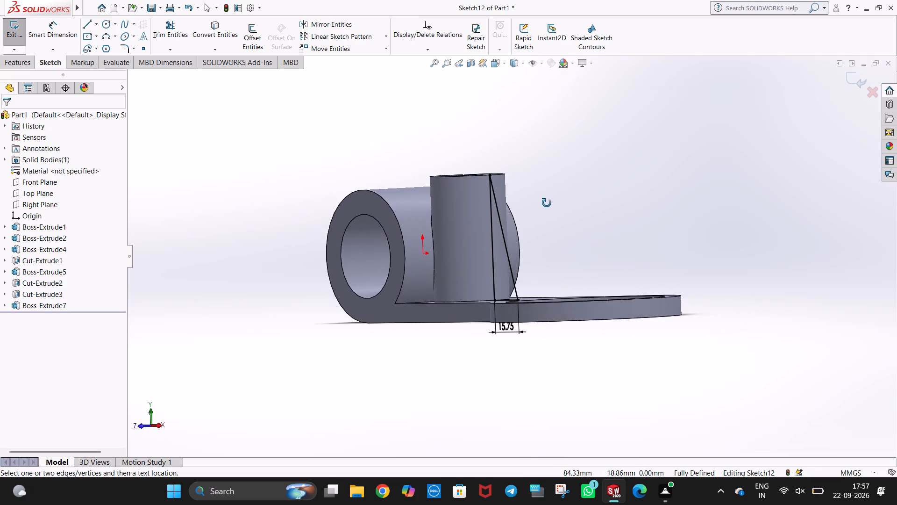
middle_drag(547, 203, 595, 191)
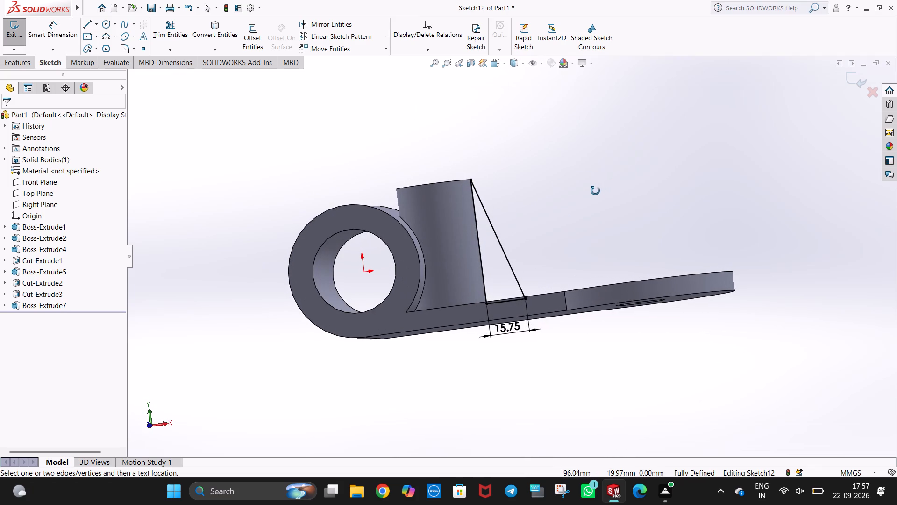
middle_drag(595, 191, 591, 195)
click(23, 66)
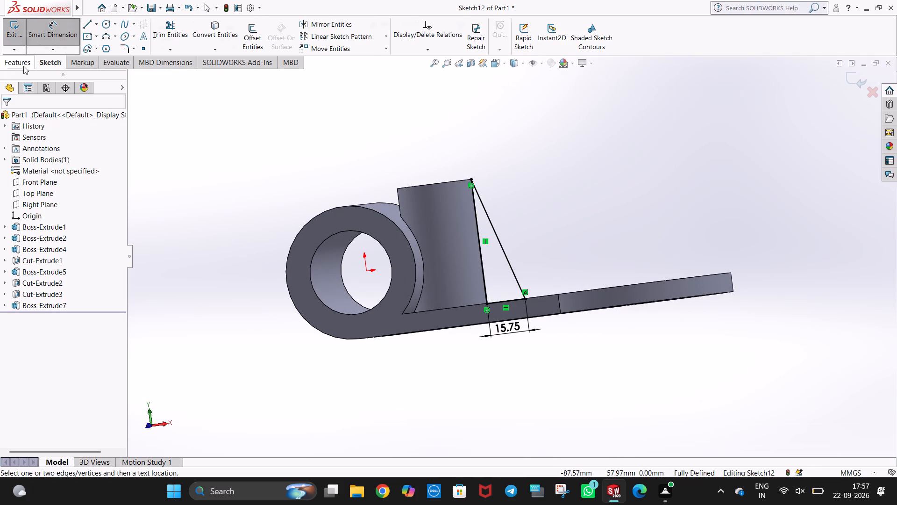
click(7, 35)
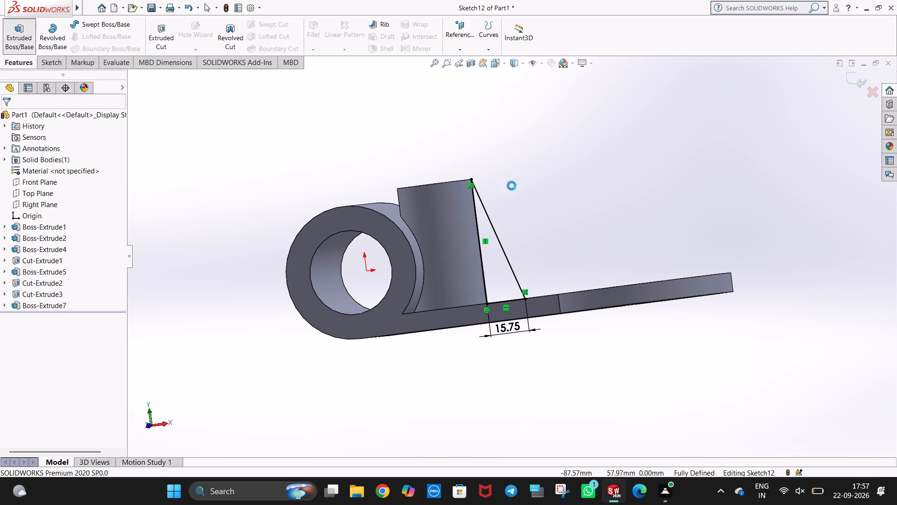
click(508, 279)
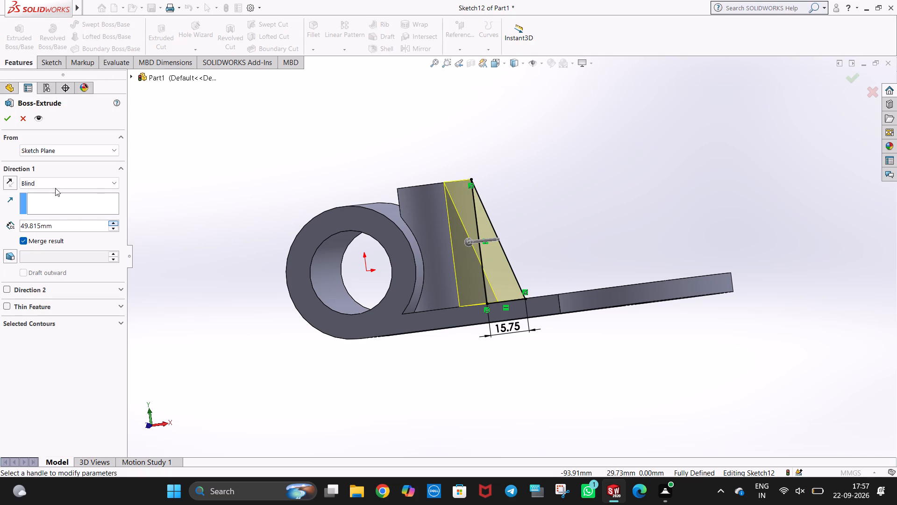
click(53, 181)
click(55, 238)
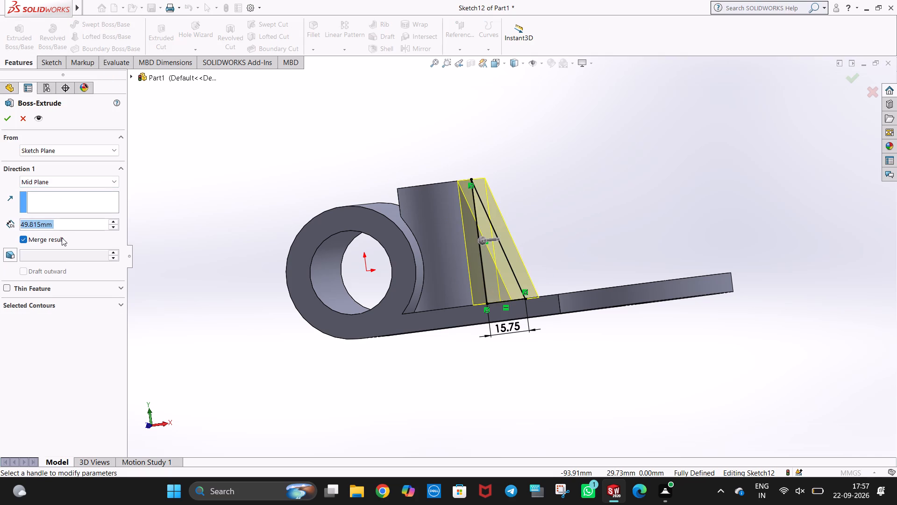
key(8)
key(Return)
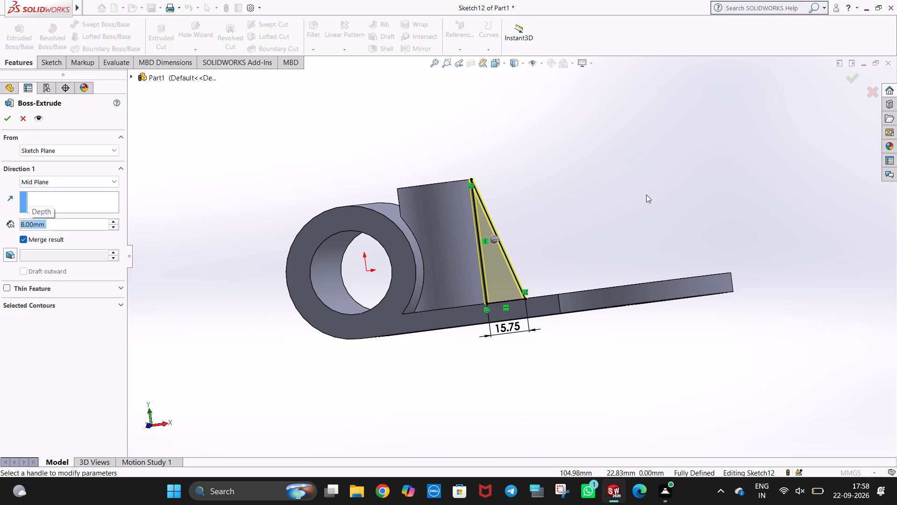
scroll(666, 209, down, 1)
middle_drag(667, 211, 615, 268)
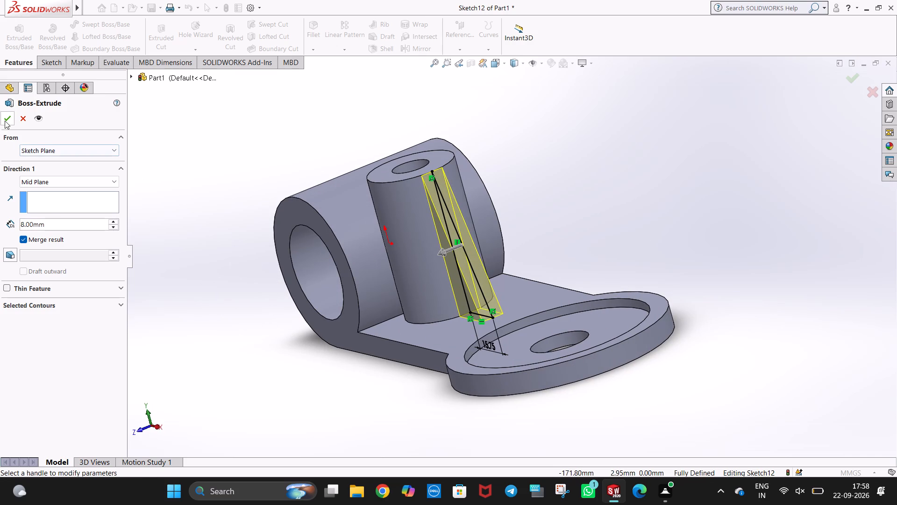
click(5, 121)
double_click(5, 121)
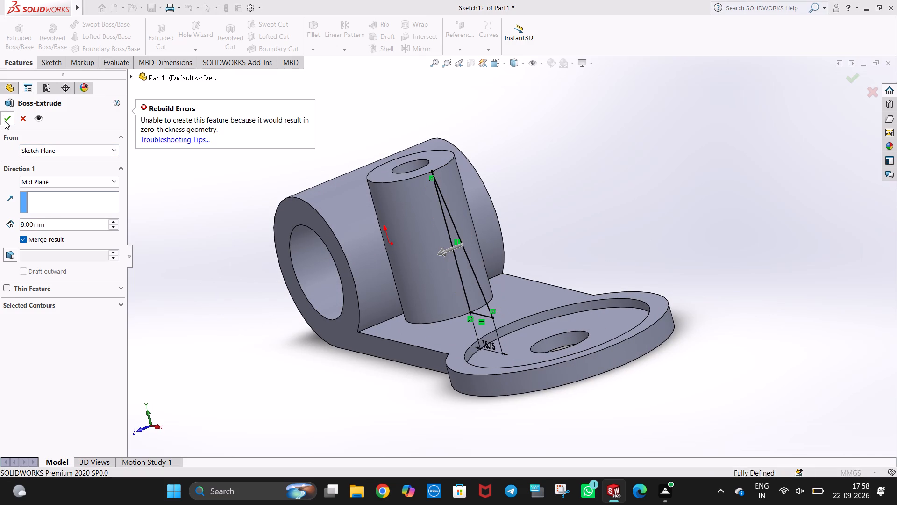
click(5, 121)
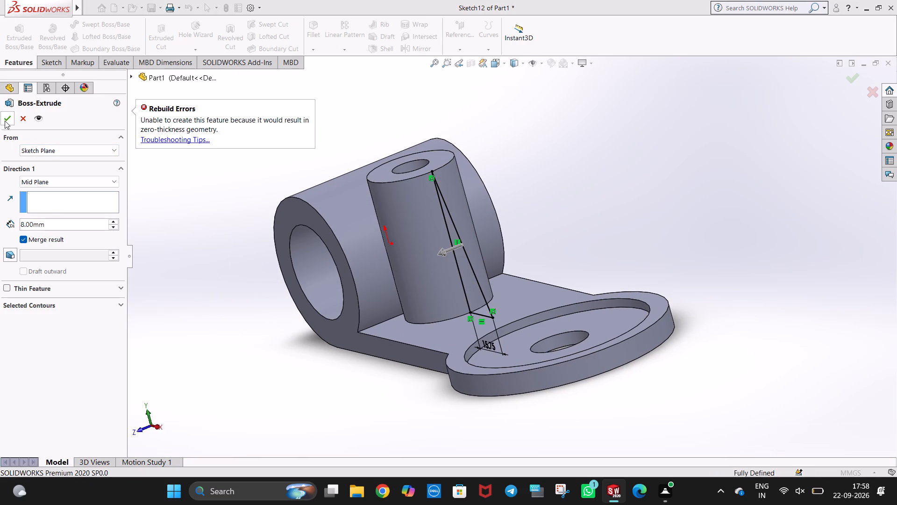
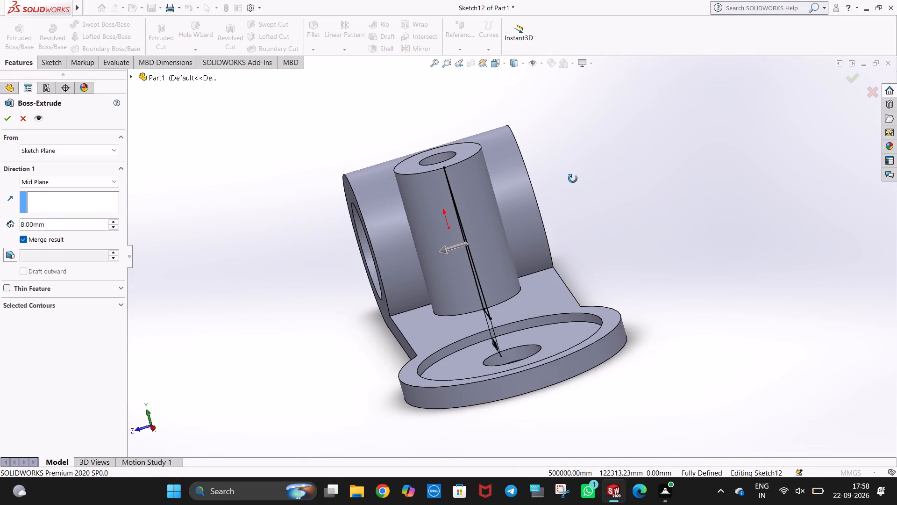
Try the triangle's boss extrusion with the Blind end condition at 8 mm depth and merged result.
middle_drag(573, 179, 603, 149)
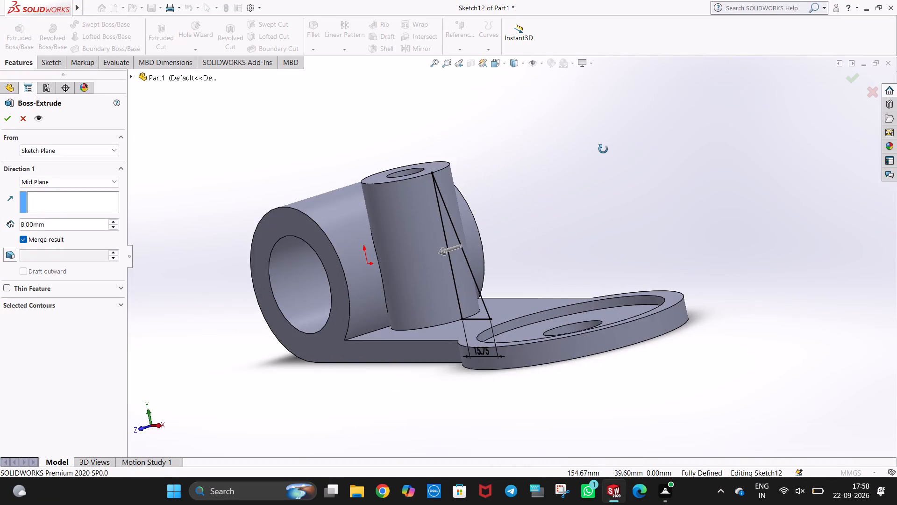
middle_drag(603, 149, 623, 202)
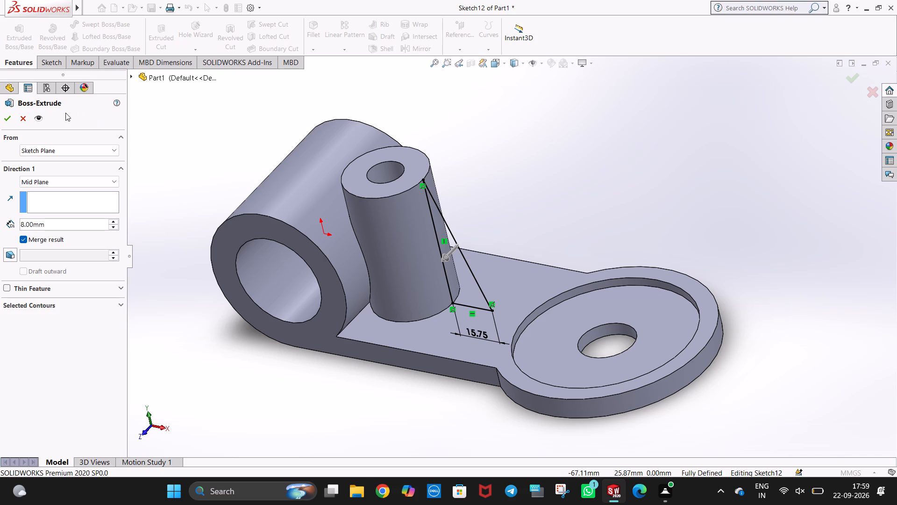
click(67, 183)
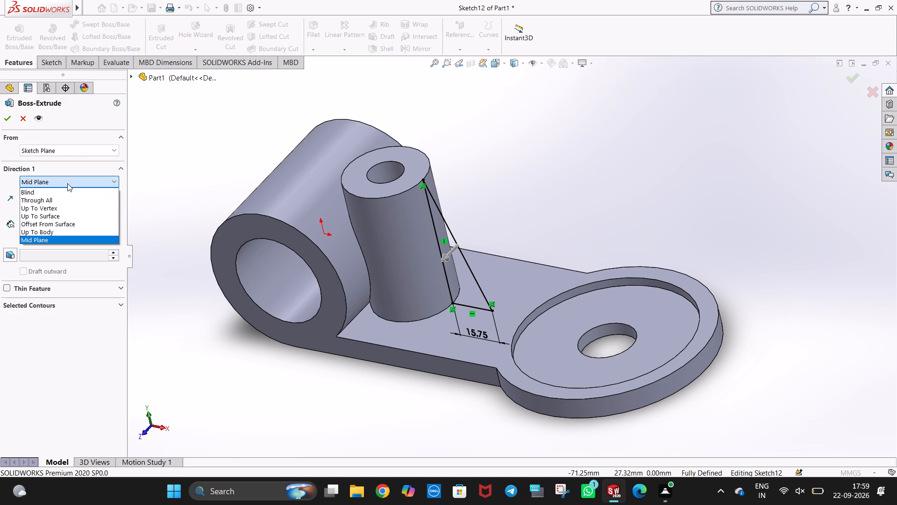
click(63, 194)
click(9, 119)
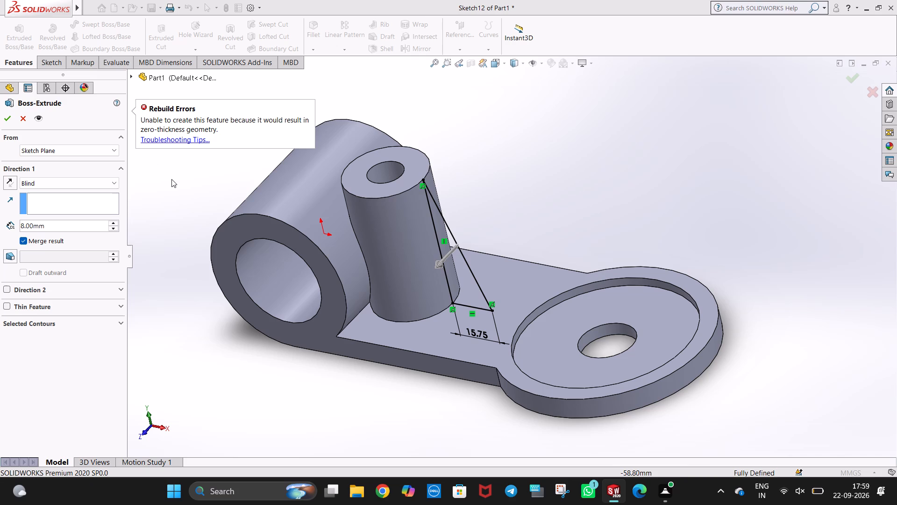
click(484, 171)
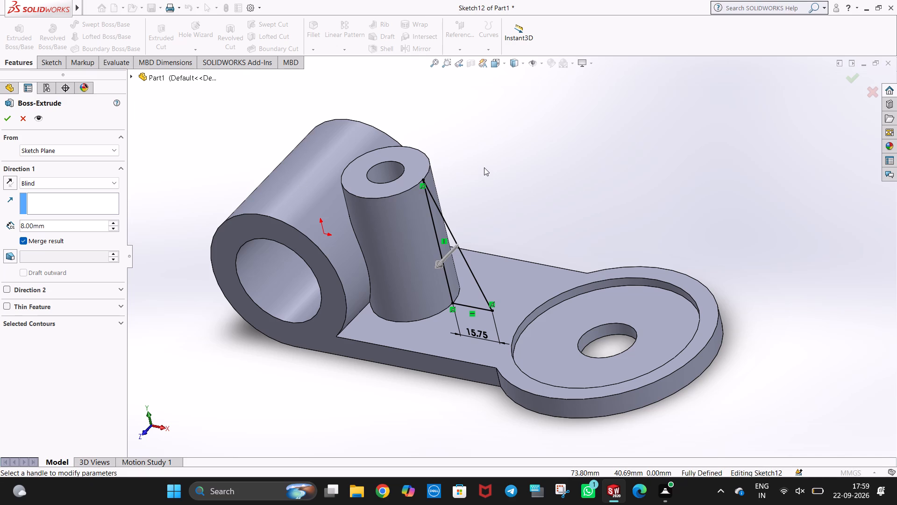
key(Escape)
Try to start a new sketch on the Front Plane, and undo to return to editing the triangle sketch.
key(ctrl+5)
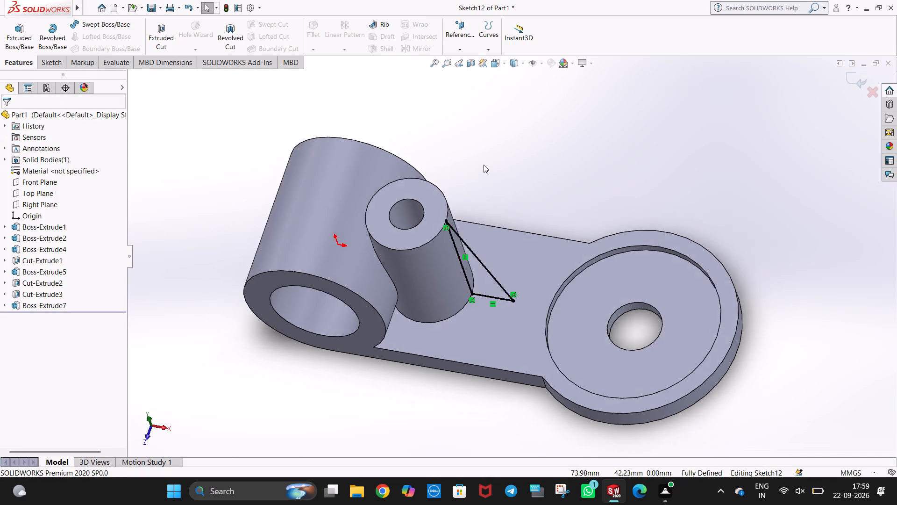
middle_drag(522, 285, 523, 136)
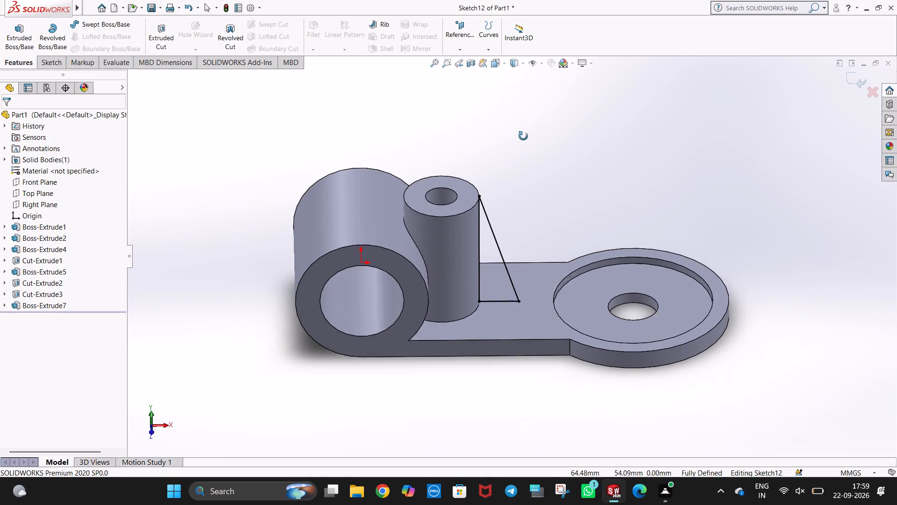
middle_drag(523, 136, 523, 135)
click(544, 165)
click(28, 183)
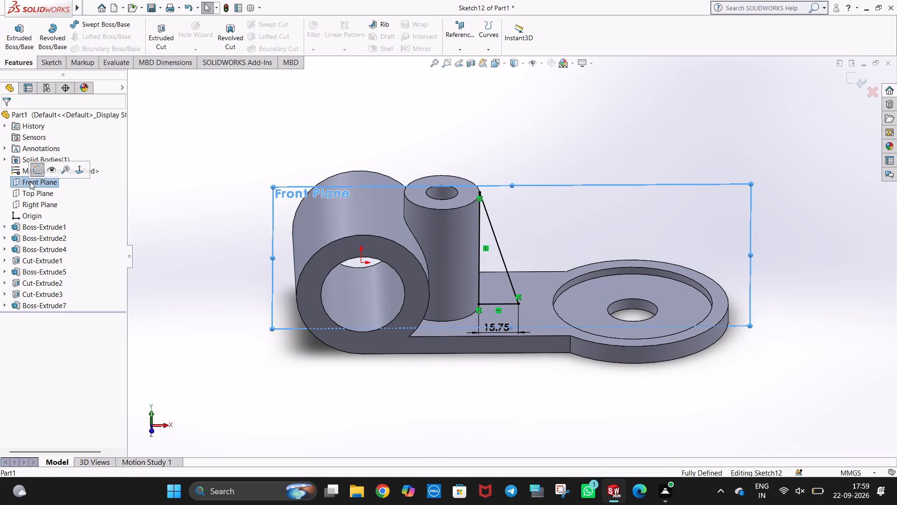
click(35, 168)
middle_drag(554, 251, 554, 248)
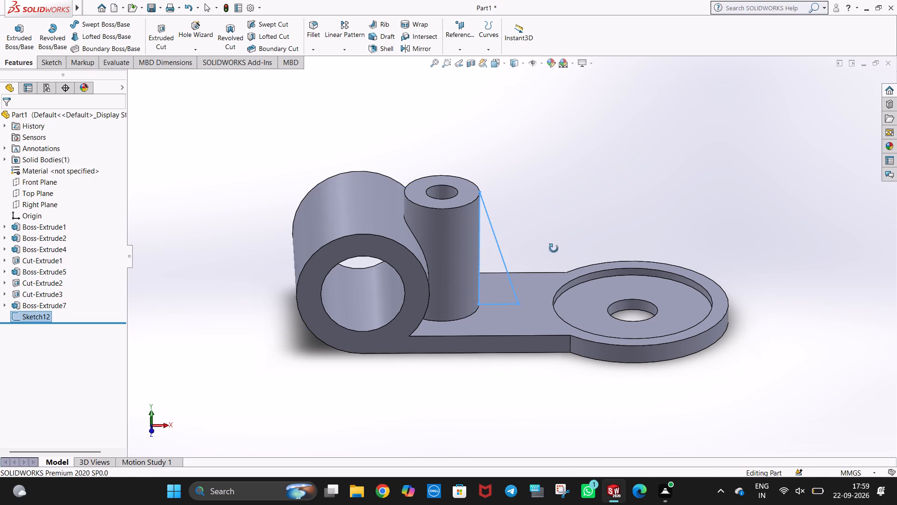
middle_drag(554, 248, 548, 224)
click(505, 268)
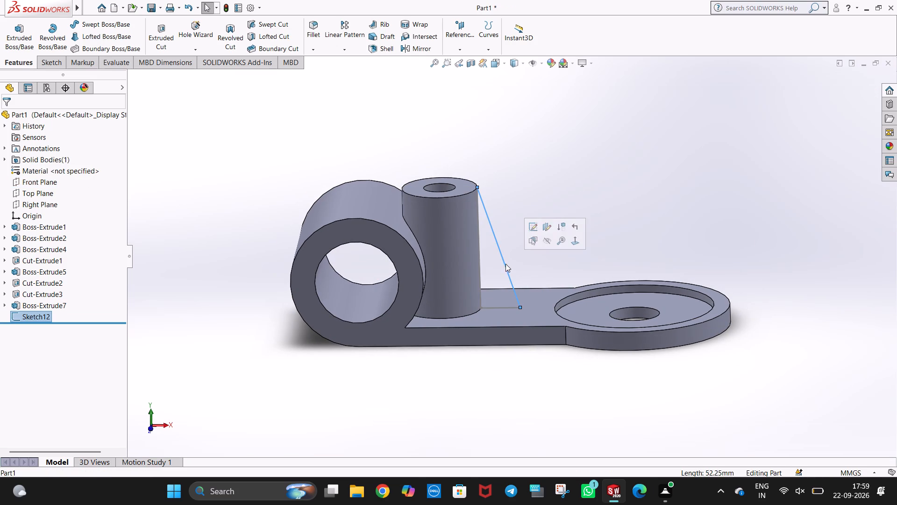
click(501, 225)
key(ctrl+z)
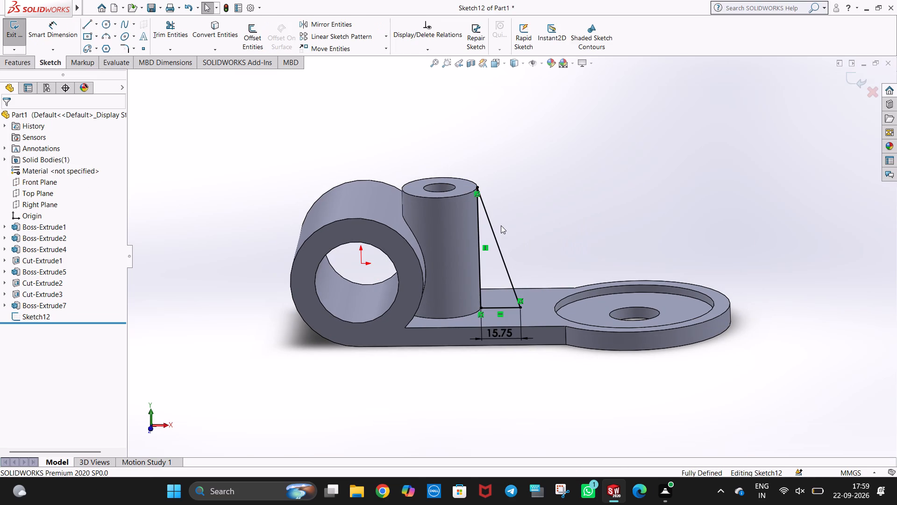
Select the triangle's vertical line along the side of the hollow boss.
click(501, 225)
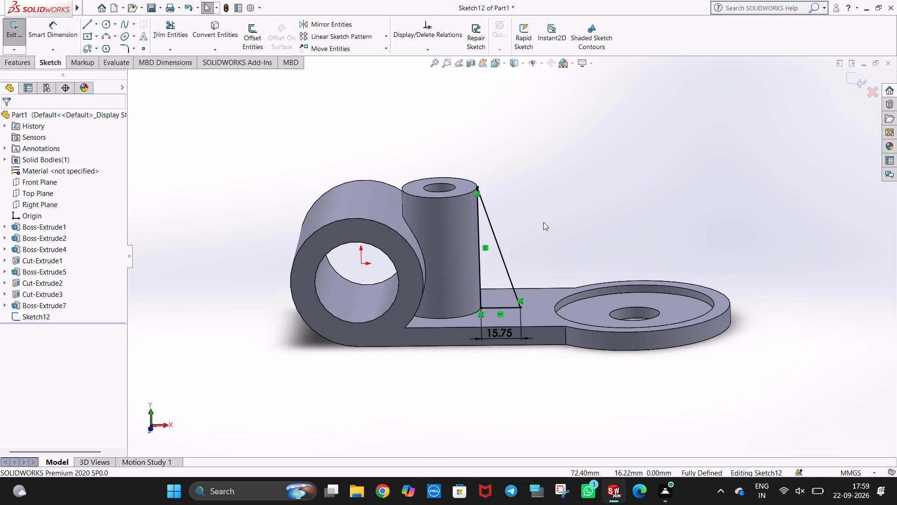
middle_drag(543, 222, 430, 309)
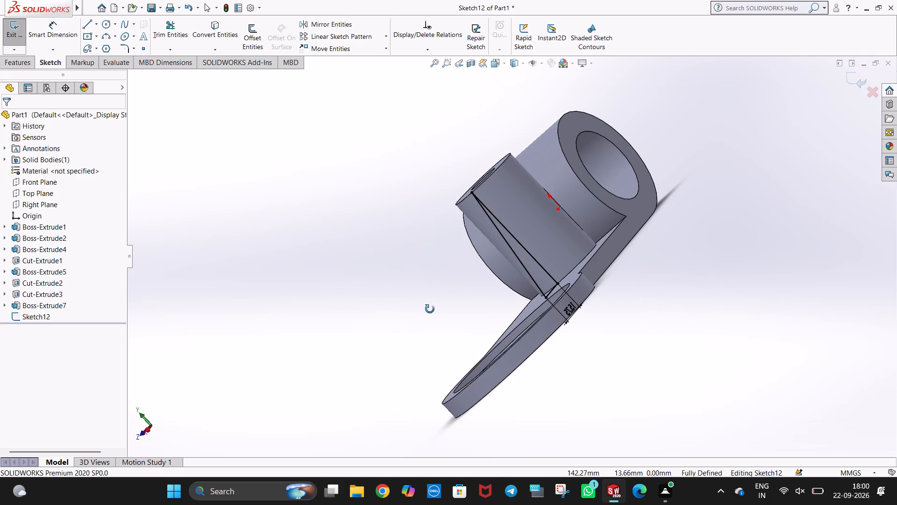
middle_drag(430, 309, 541, 198)
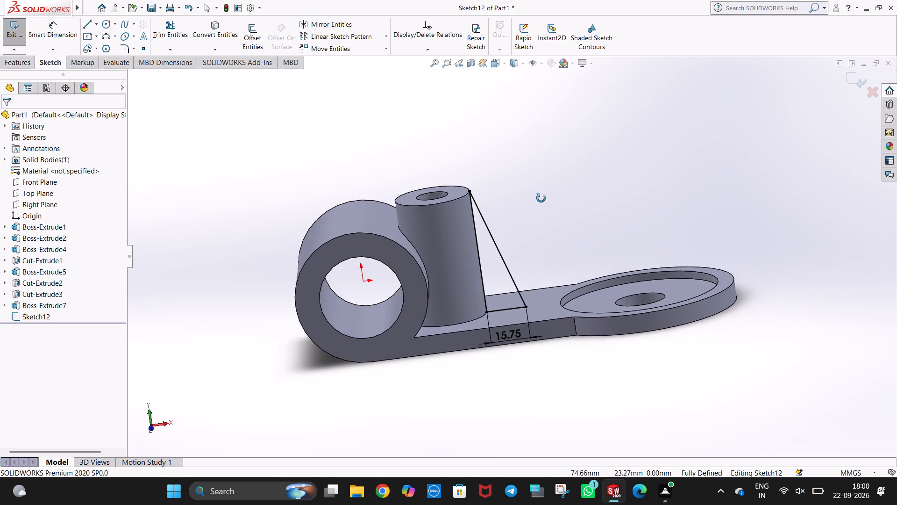
middle_drag(541, 198, 463, 207)
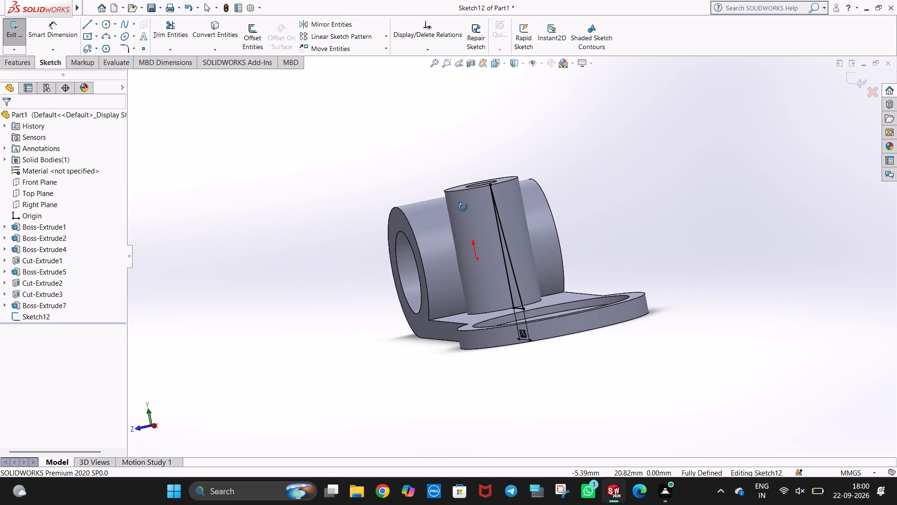
middle_drag(463, 207, 468, 204)
key(ctrl+1)
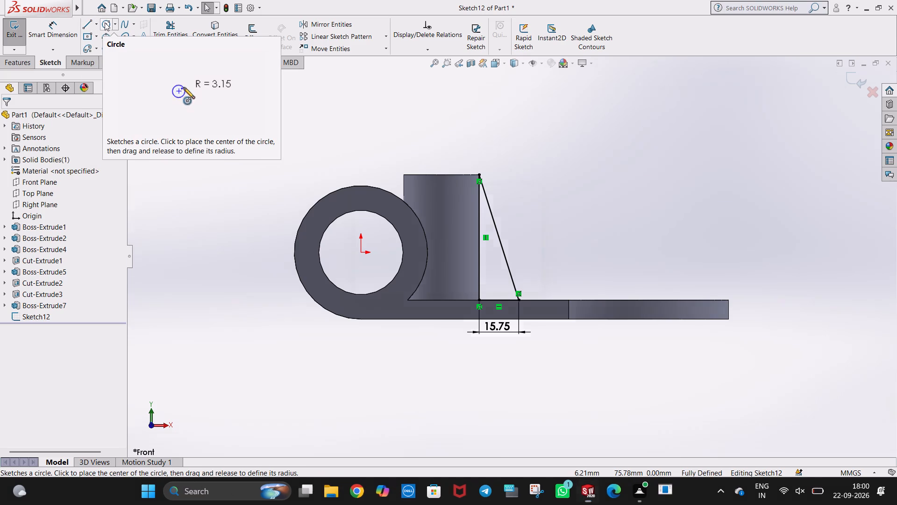
click(478, 267)
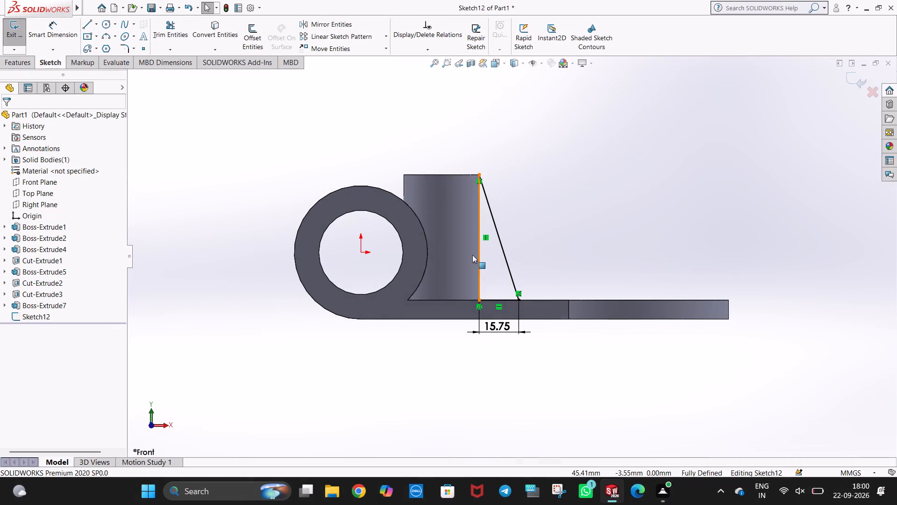
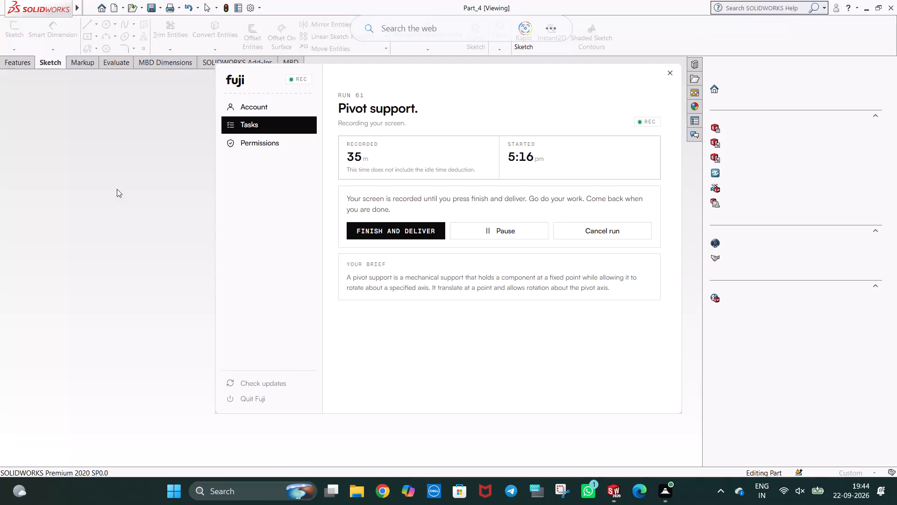
Return to the hex-head bolt part Part_4 and close the SOLIDWORKS session.
click(708, 30)
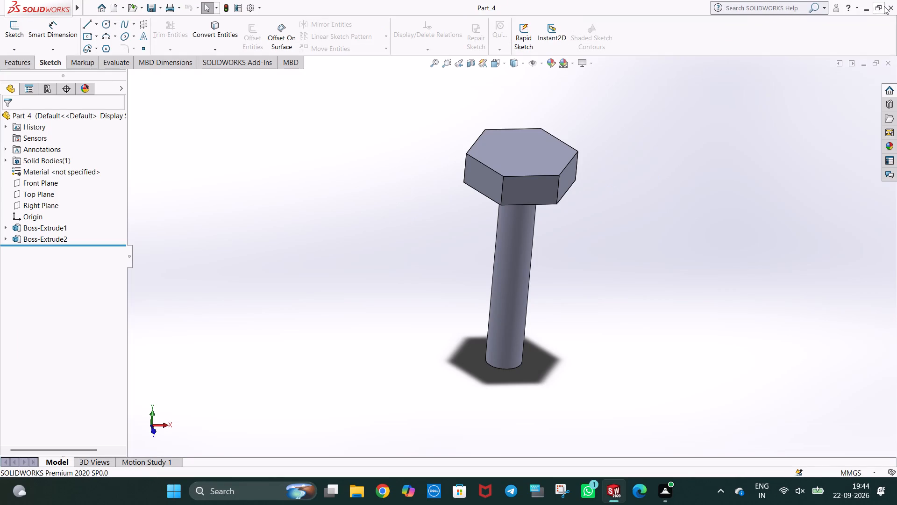
click(890, 7)
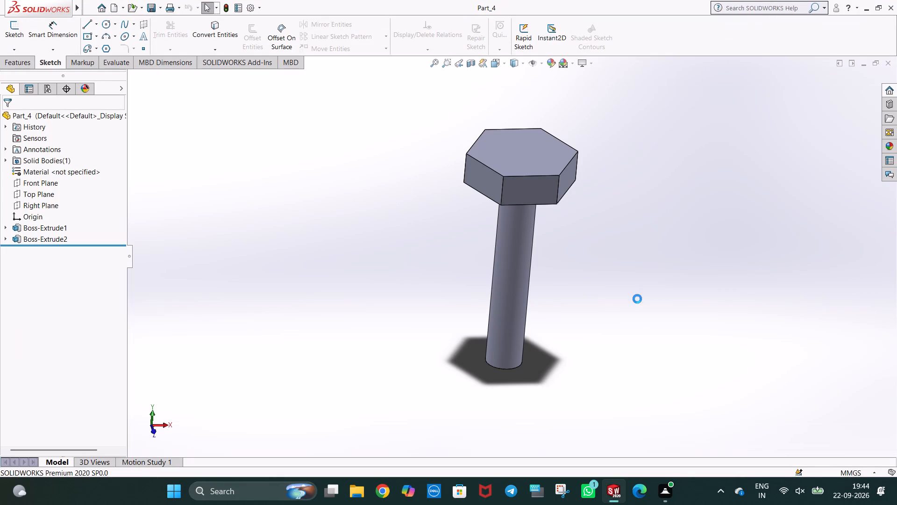
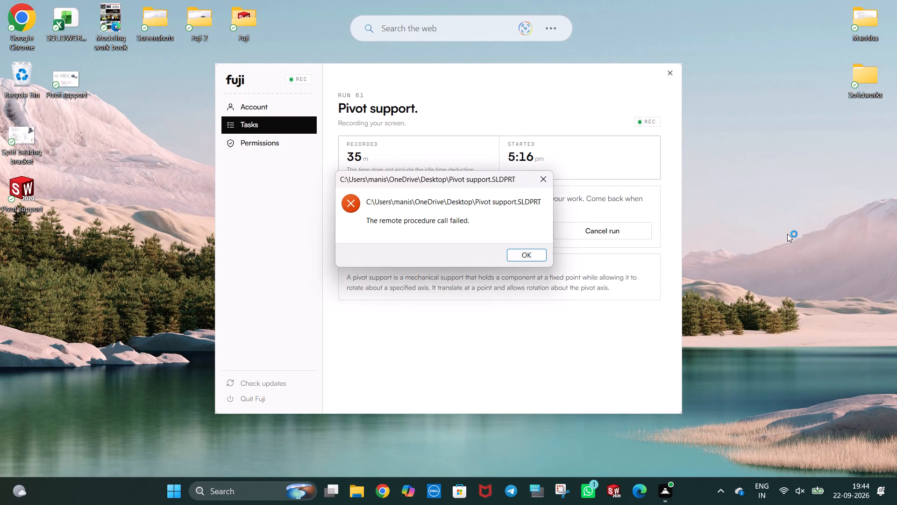
Dismiss the file error and open the Pivot support part file from the desktop in SOLIDWORKS.
click(533, 257)
right_click(0, 203)
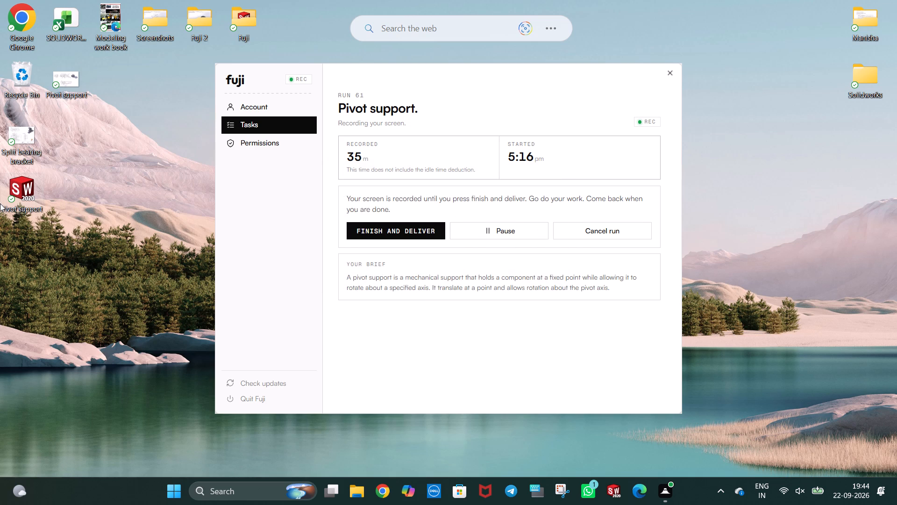
right_click(18, 195)
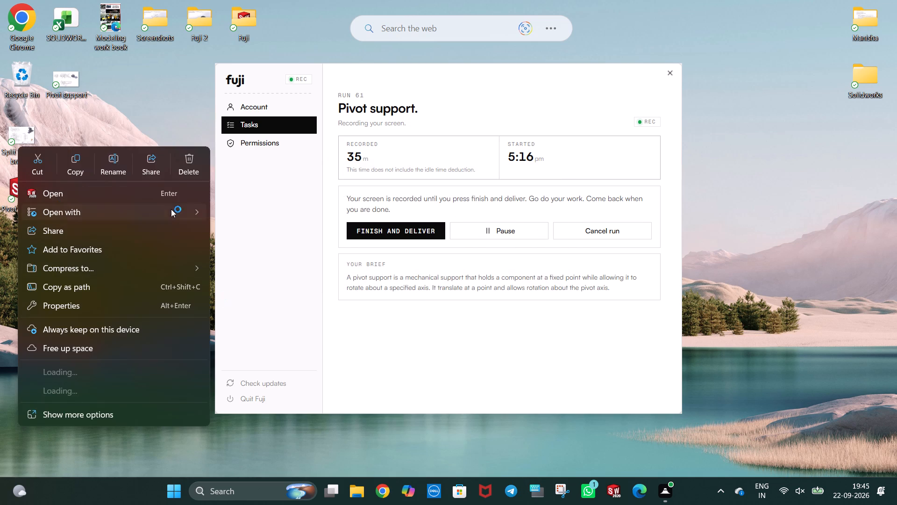
click(171, 199)
click(172, 195)
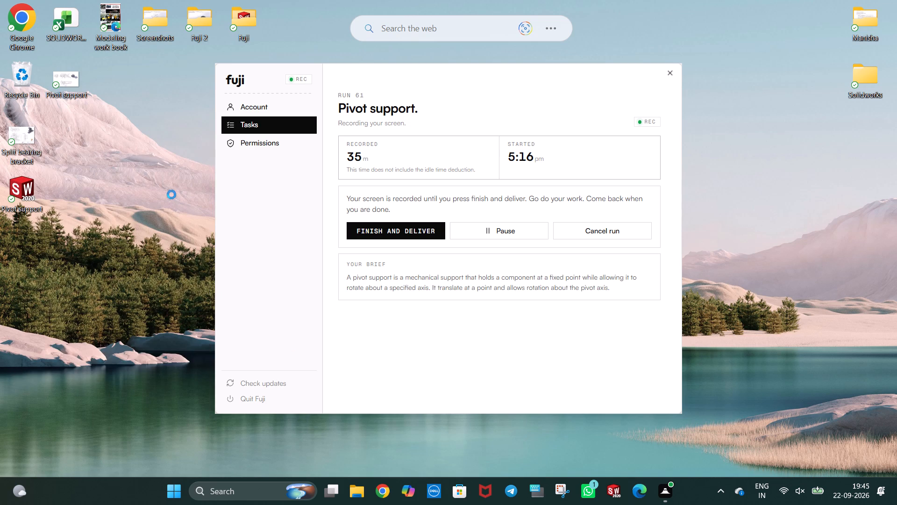
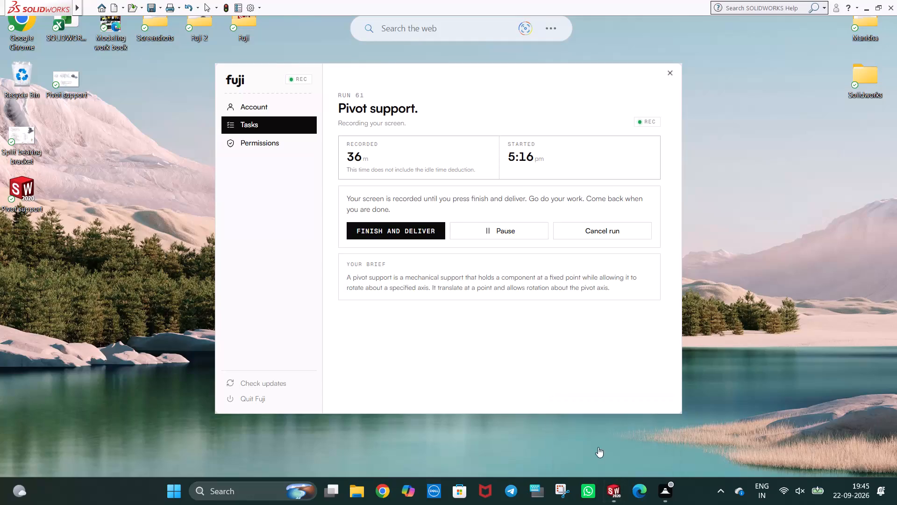
Switch to the Pivot support part in SOLIDWORKS and examine the triangular rib sketch beside the vertical cylinder from several angles.
click(616, 498)
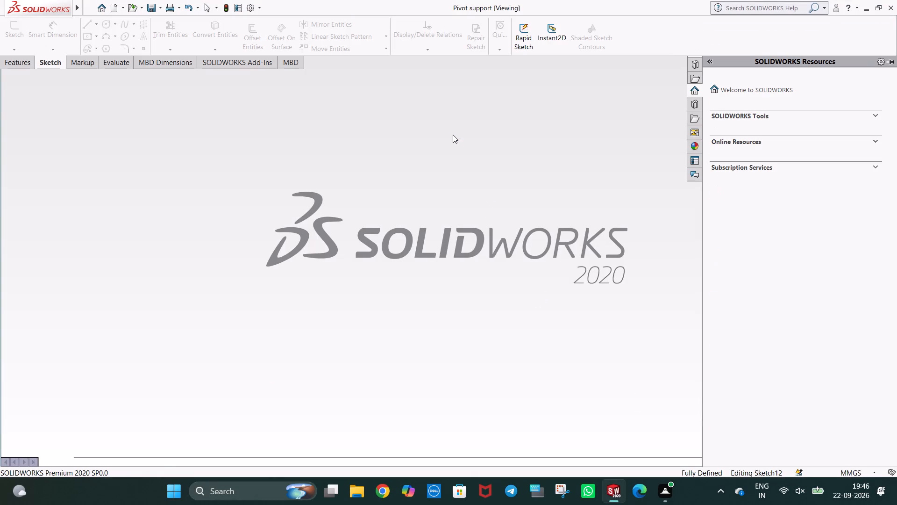
click(514, 165)
middle_drag(557, 221, 550, 230)
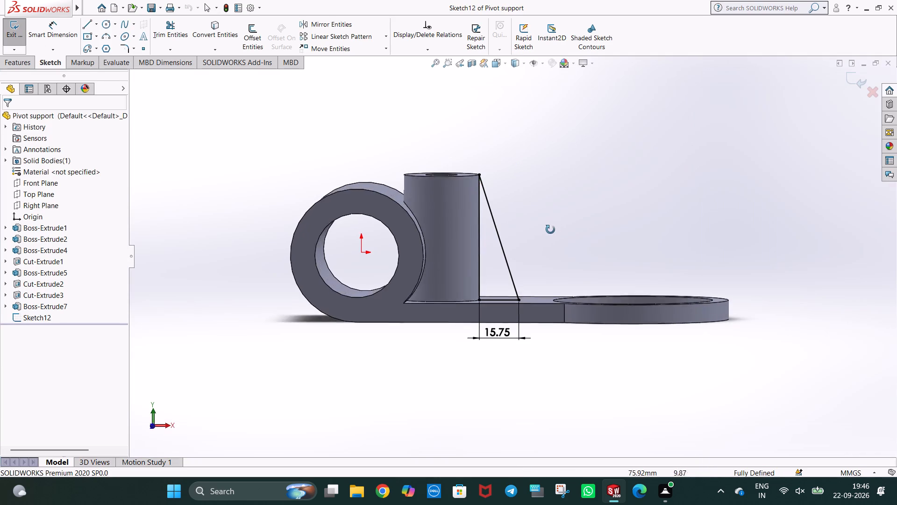
middle_drag(550, 230, 460, 248)
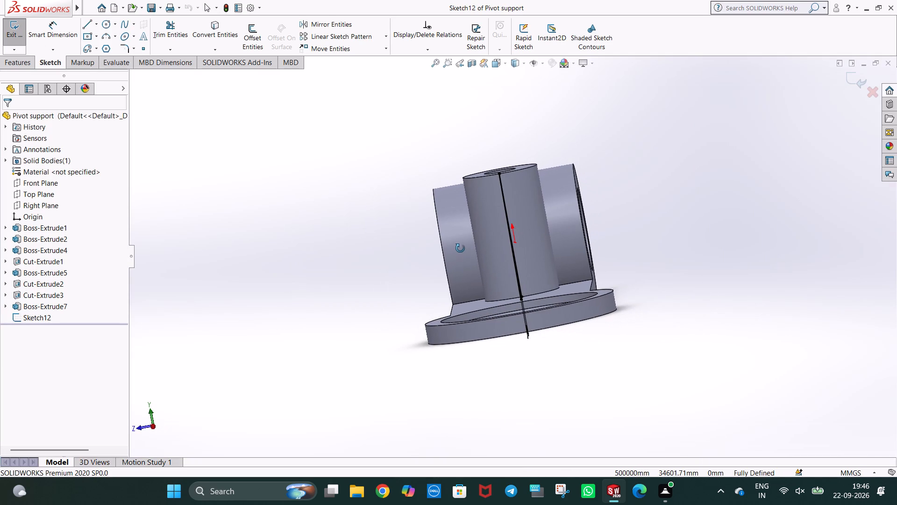
middle_drag(460, 248, 516, 240)
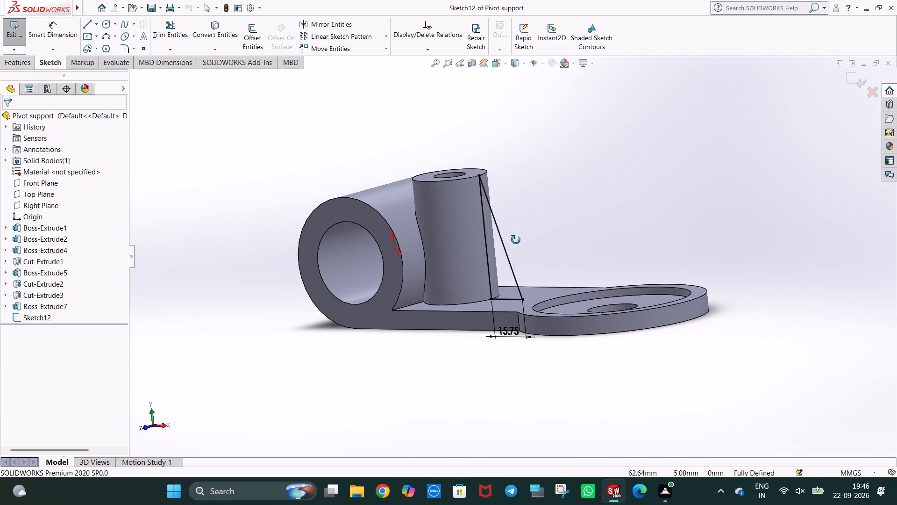
middle_drag(516, 240, 521, 232)
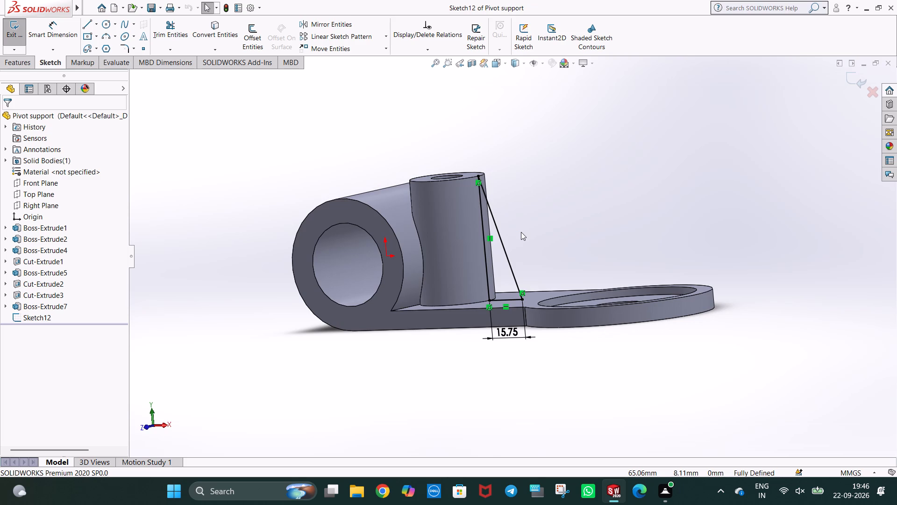
key(ctrl+1)
middle_drag(499, 202, 503, 216)
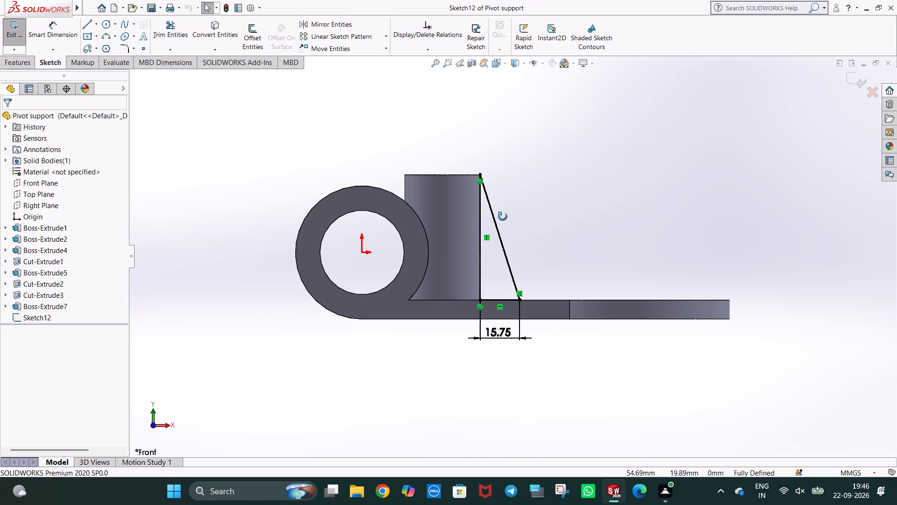
middle_drag(503, 216, 503, 214)
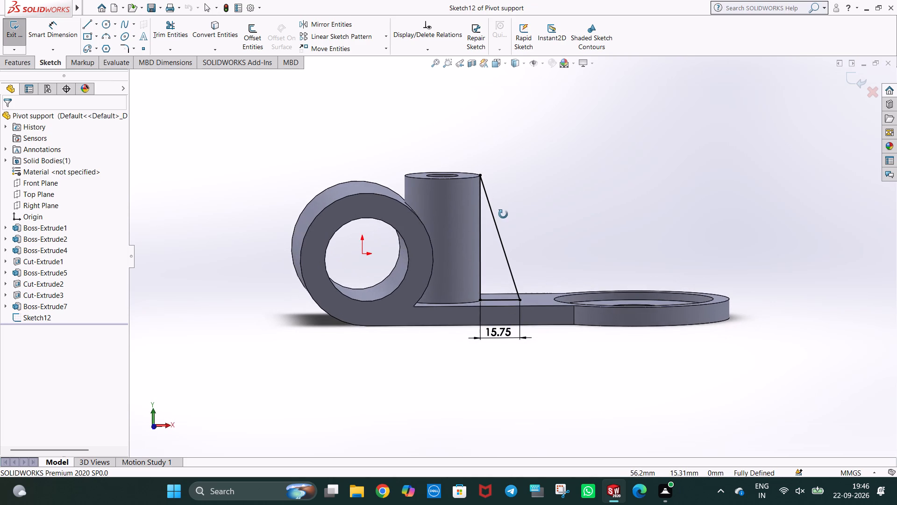
middle_drag(503, 214, 503, 213)
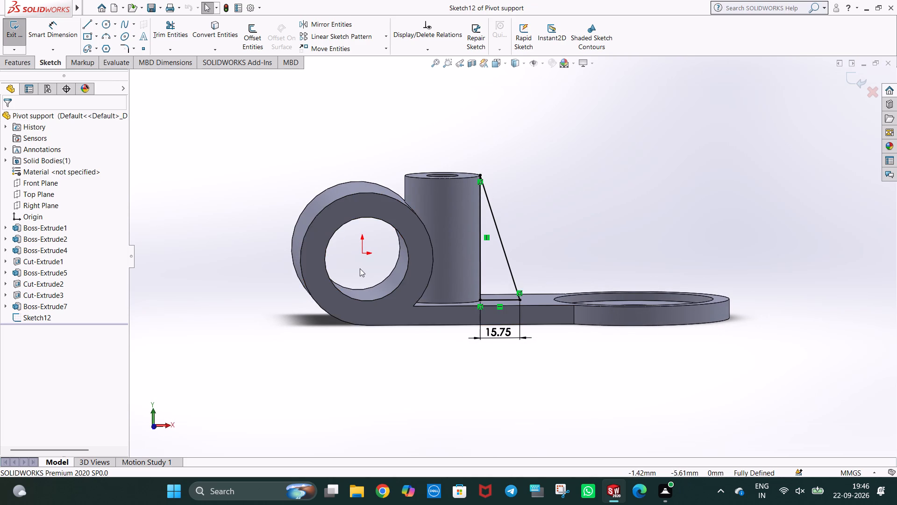
Draw a horizontal centerline about 56.76 mm long from the origin to the sloped line of the triangular rib sketch.
click(94, 25)
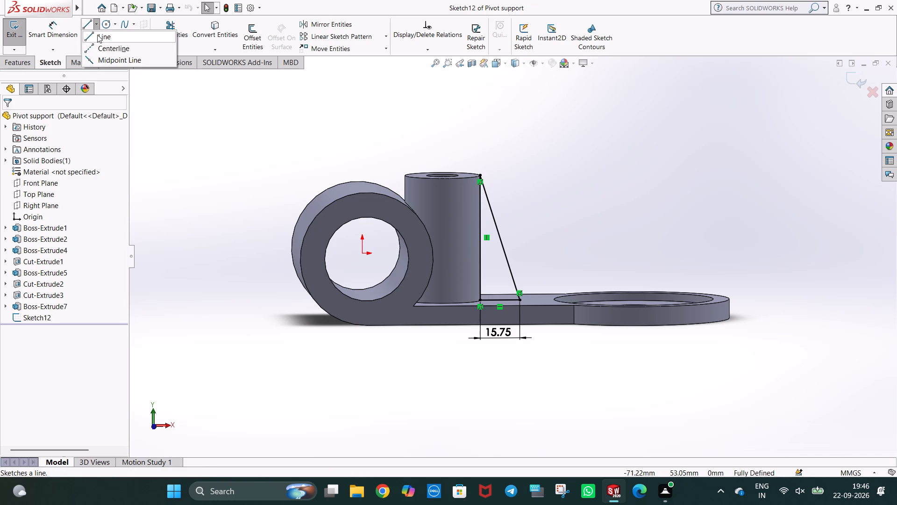
click(99, 47)
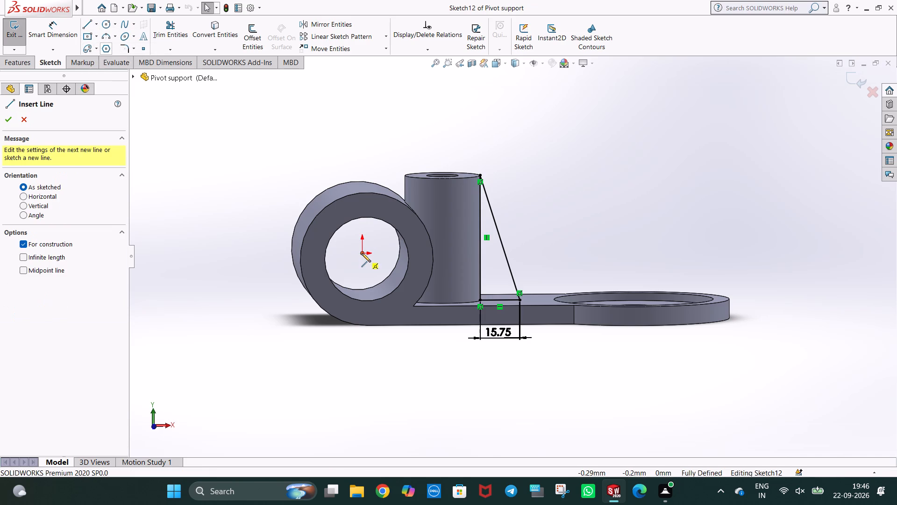
click(362, 252)
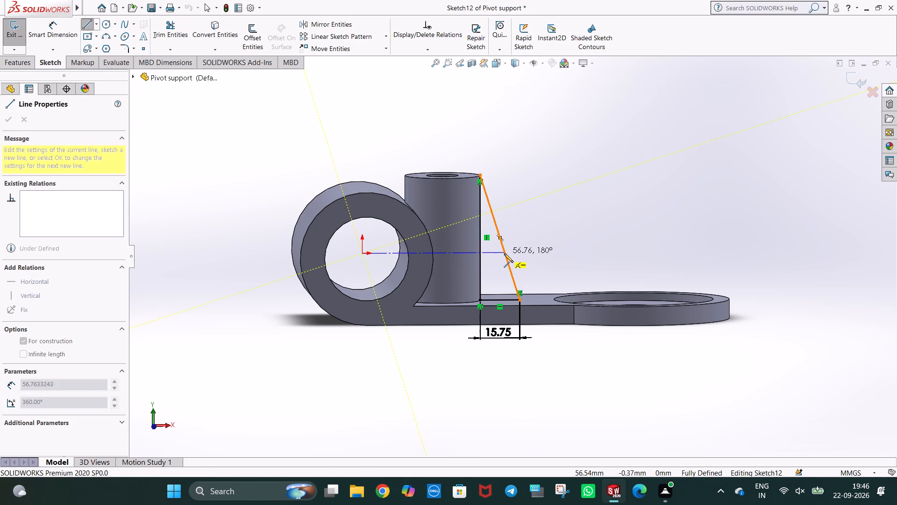
click(504, 252)
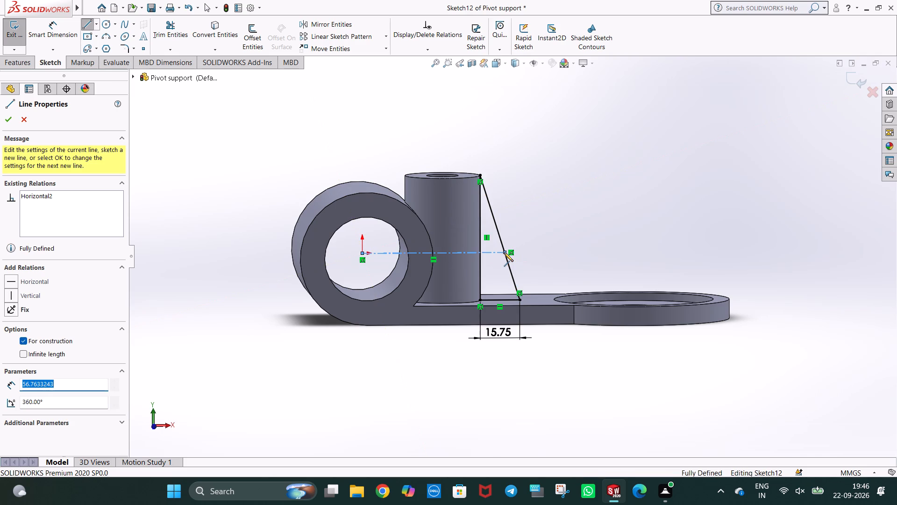
key(Escape)
key(Escape)
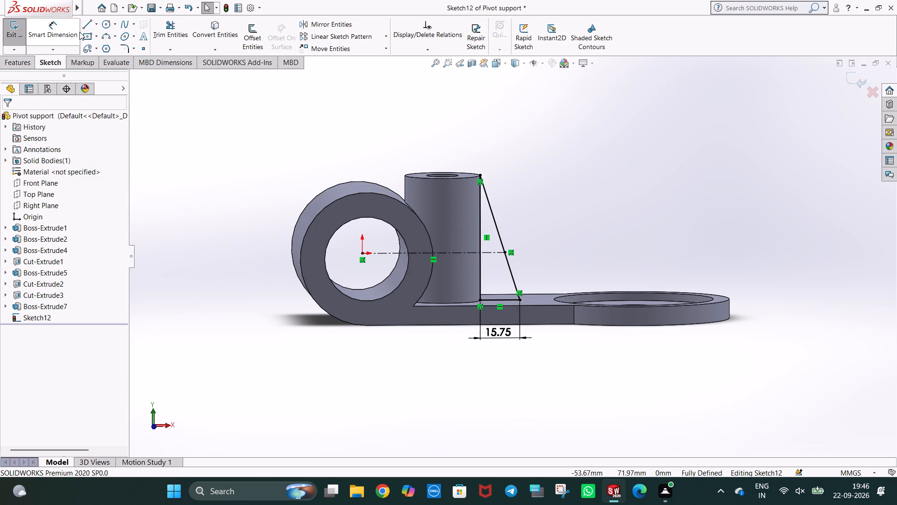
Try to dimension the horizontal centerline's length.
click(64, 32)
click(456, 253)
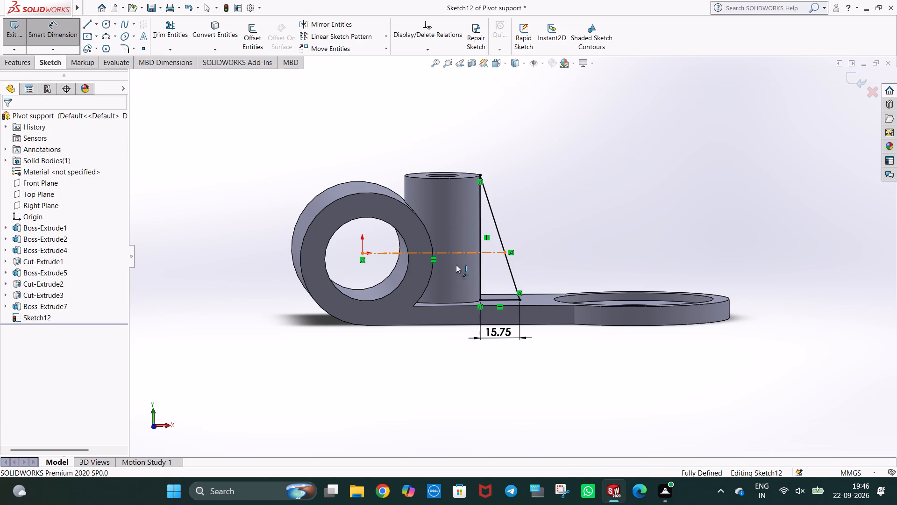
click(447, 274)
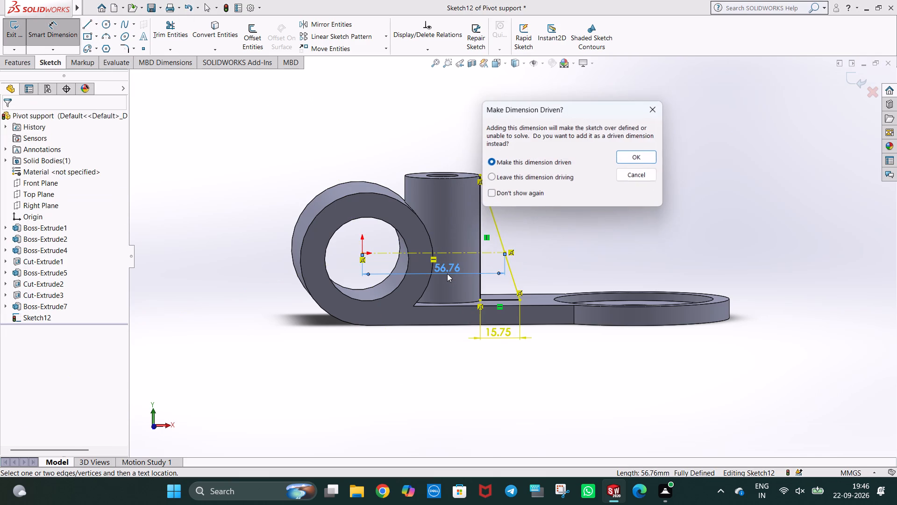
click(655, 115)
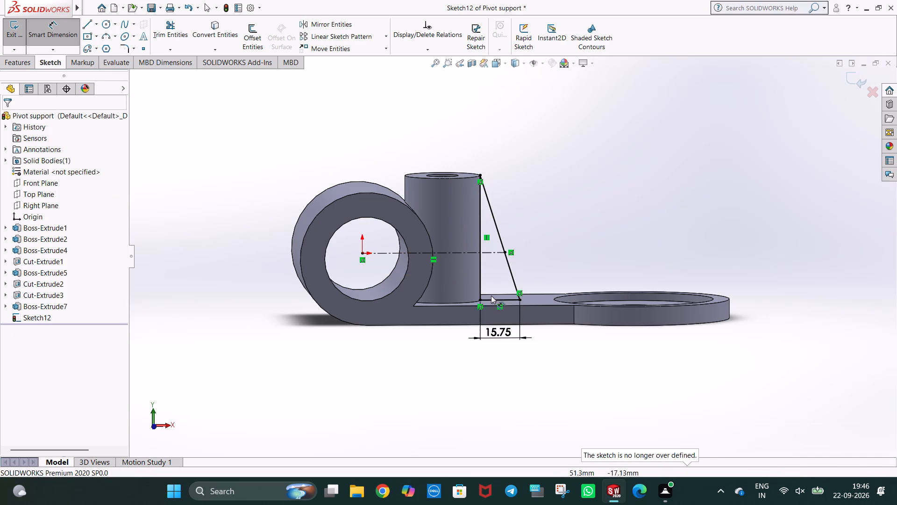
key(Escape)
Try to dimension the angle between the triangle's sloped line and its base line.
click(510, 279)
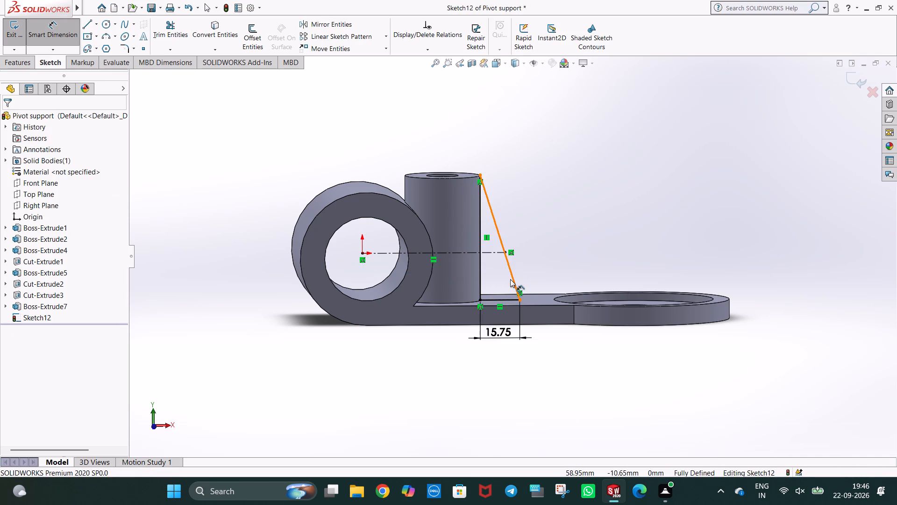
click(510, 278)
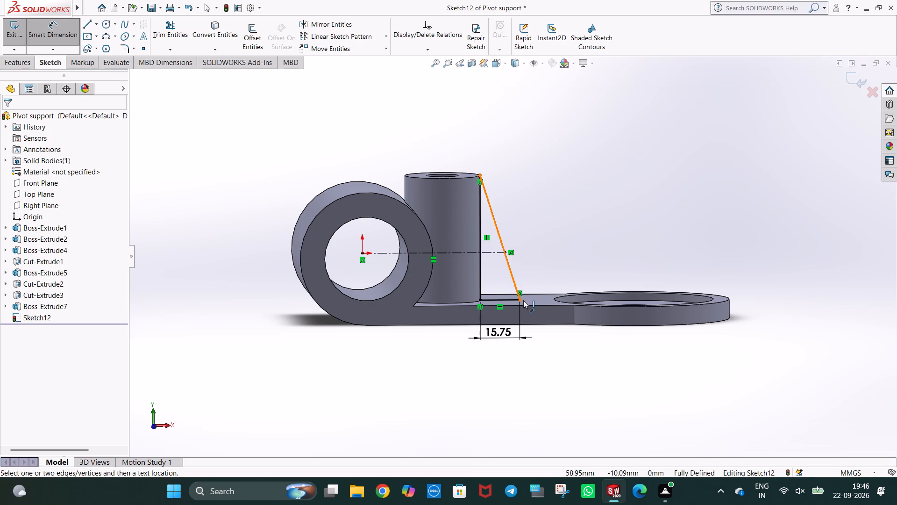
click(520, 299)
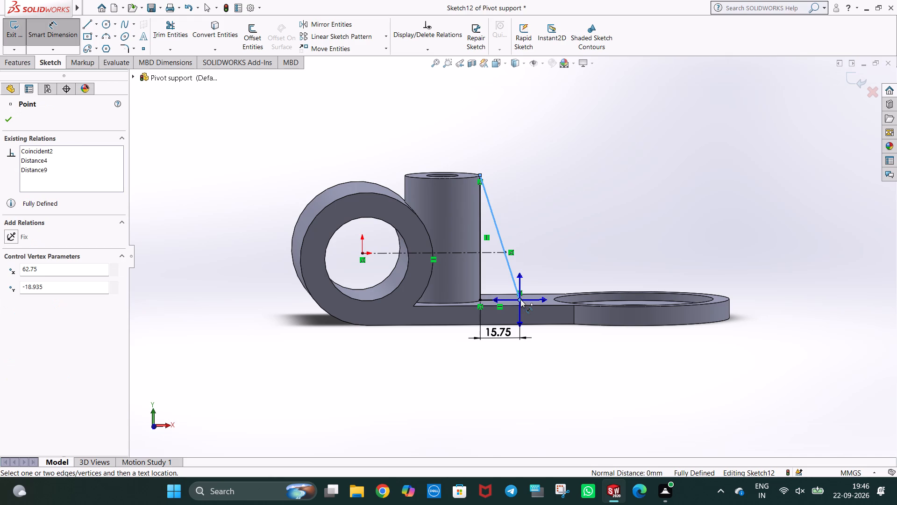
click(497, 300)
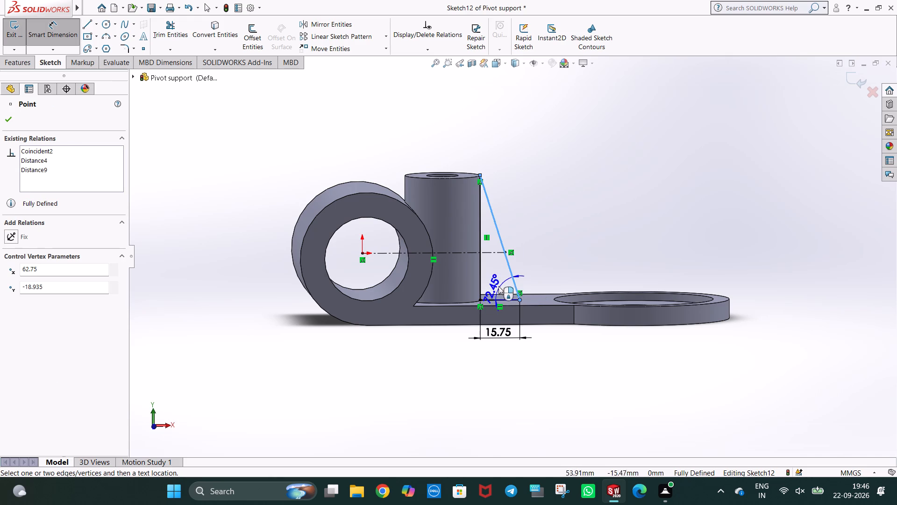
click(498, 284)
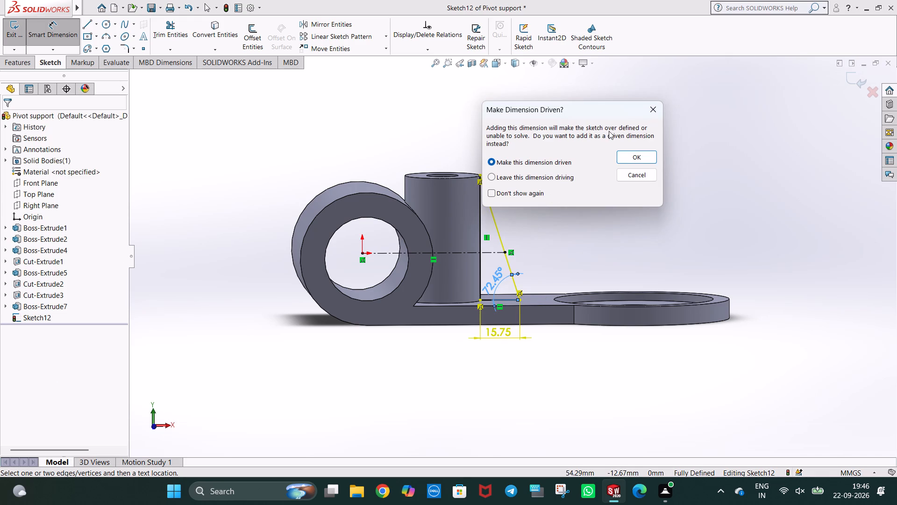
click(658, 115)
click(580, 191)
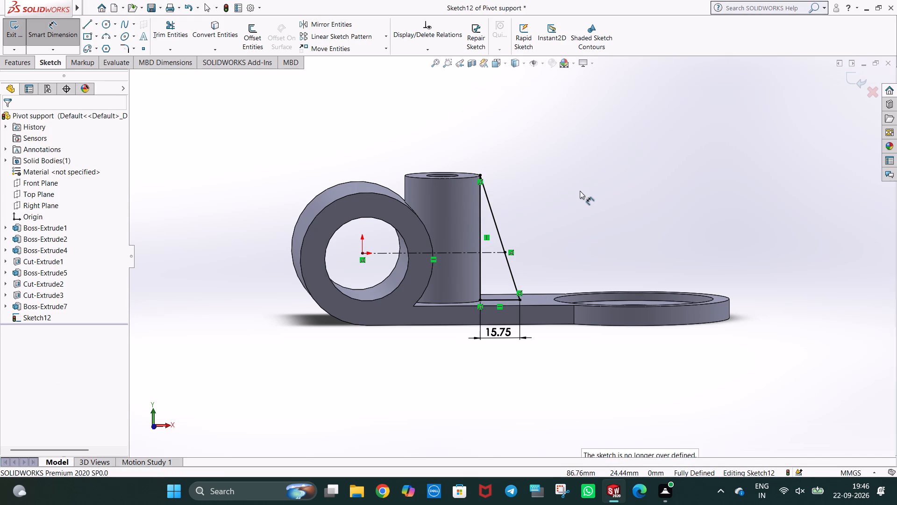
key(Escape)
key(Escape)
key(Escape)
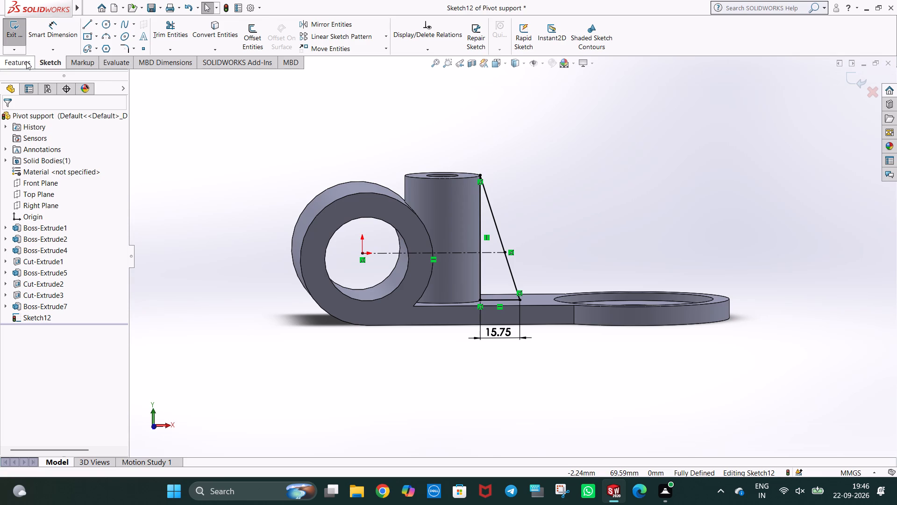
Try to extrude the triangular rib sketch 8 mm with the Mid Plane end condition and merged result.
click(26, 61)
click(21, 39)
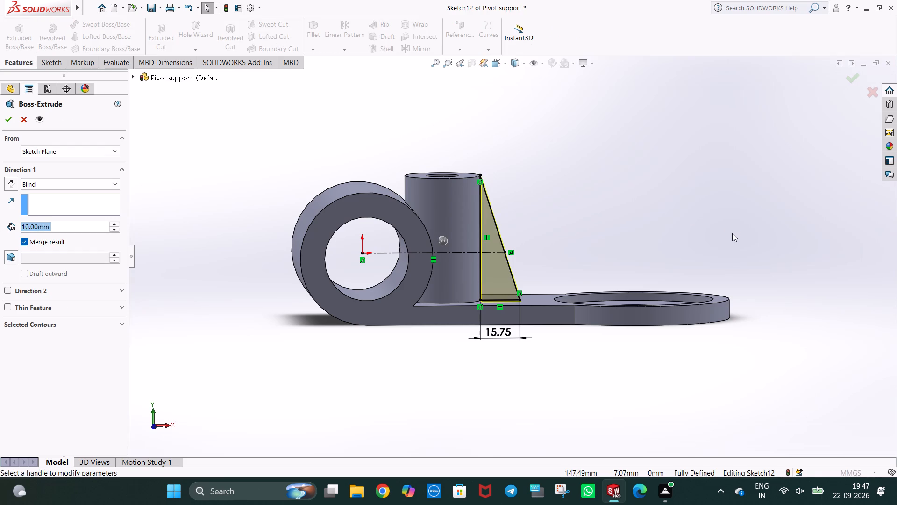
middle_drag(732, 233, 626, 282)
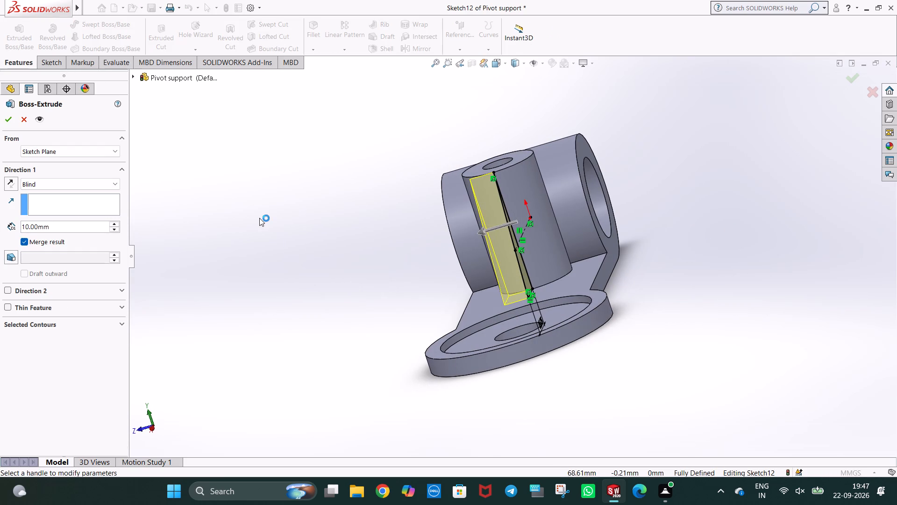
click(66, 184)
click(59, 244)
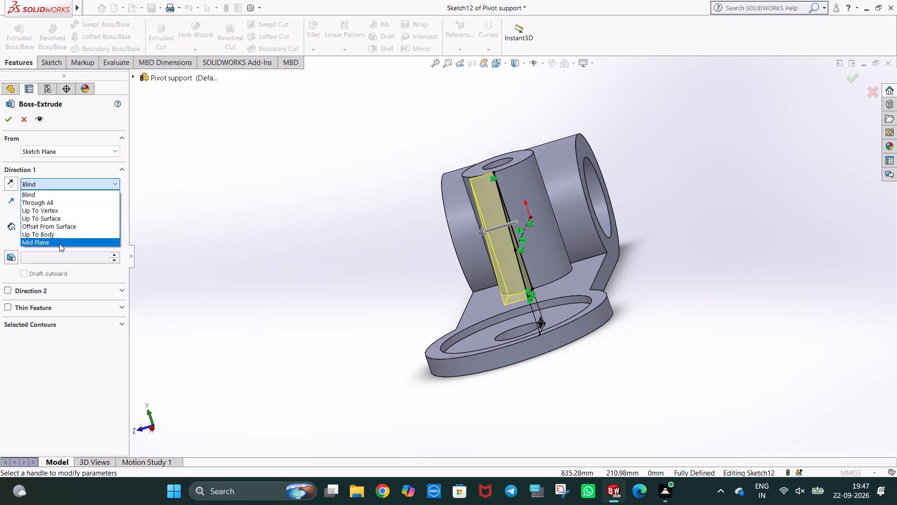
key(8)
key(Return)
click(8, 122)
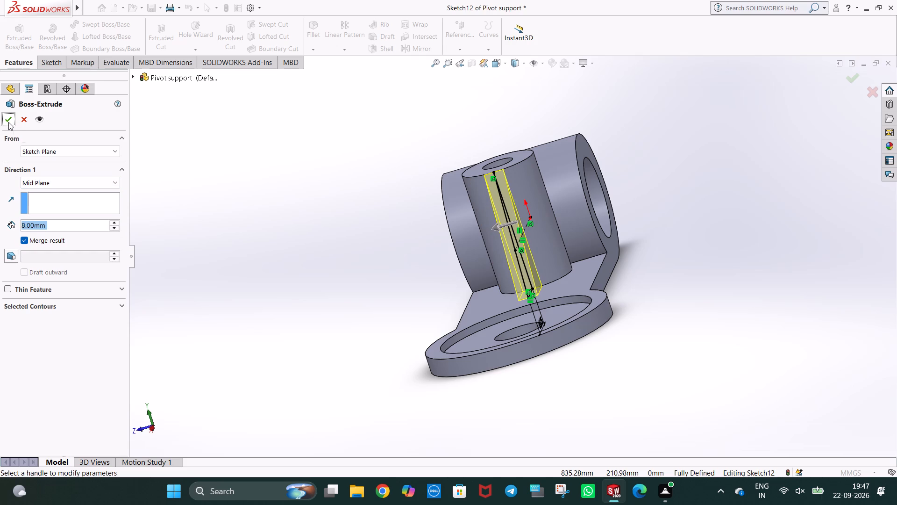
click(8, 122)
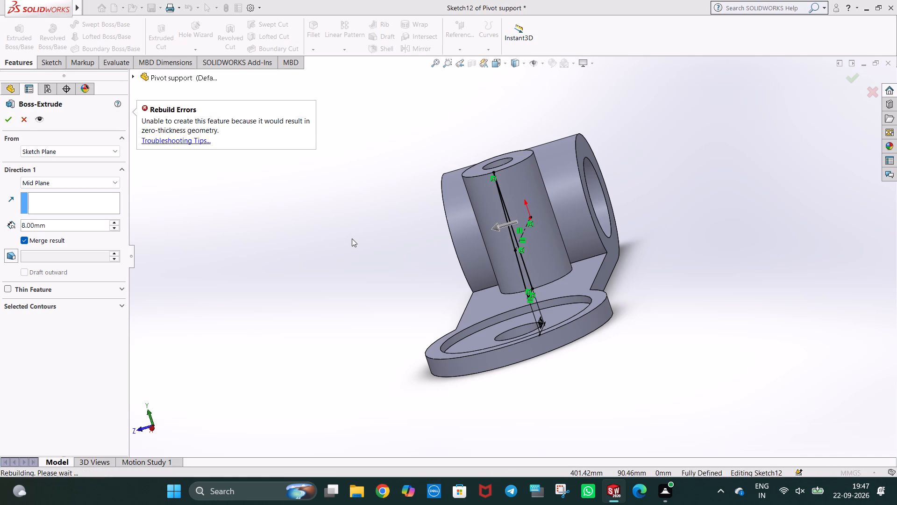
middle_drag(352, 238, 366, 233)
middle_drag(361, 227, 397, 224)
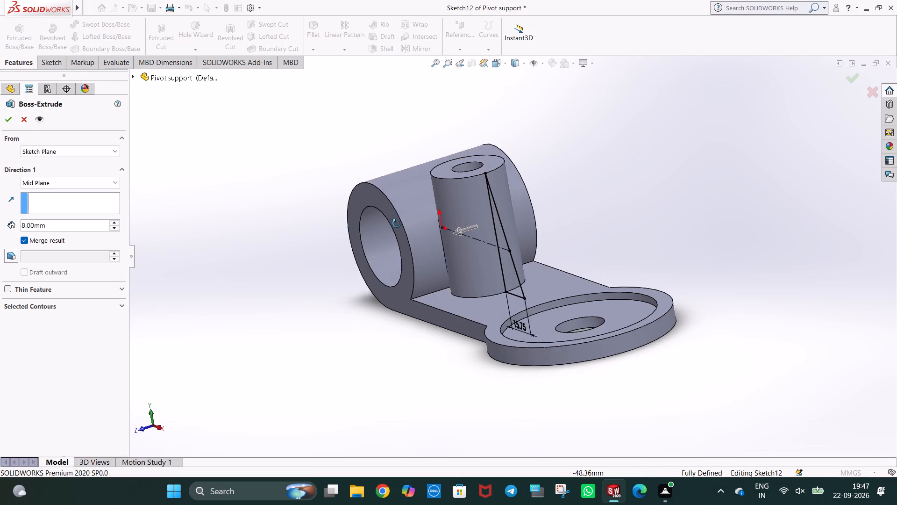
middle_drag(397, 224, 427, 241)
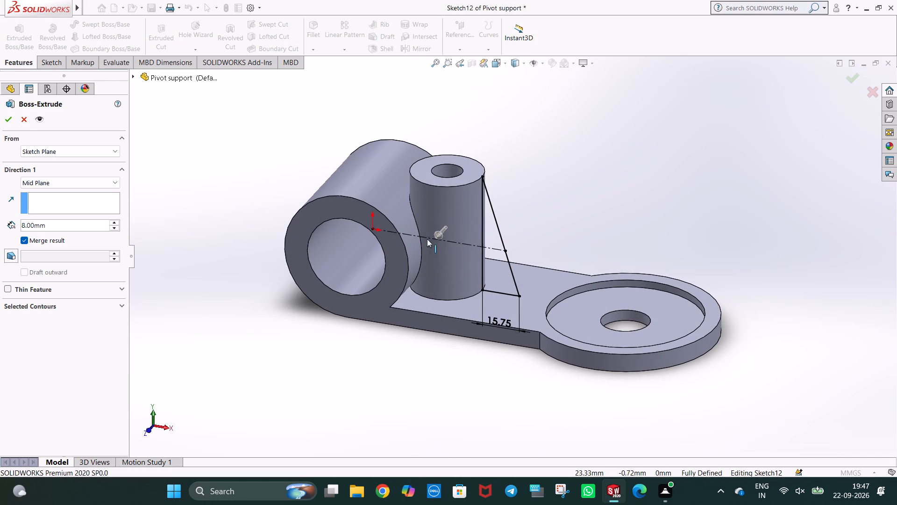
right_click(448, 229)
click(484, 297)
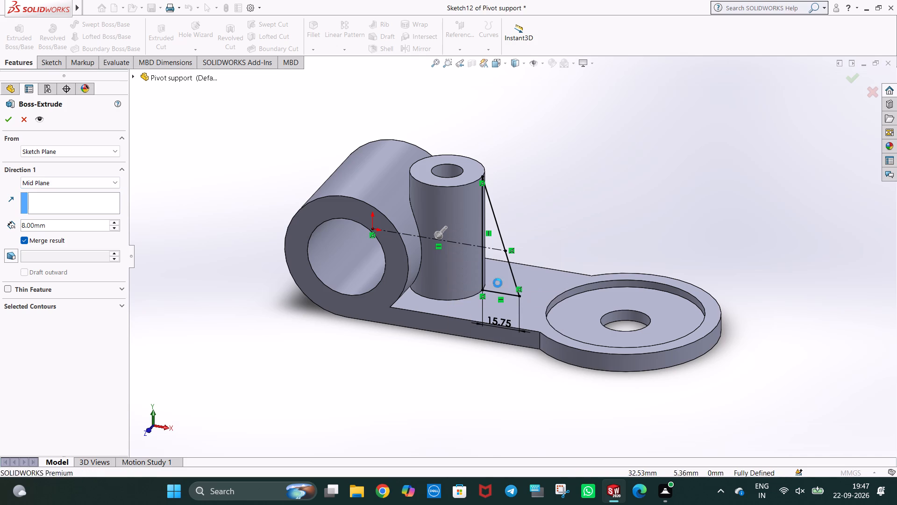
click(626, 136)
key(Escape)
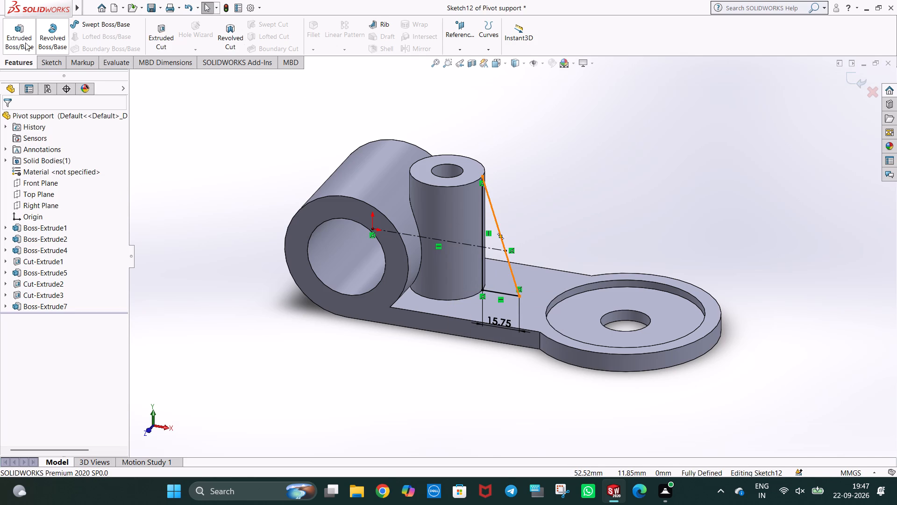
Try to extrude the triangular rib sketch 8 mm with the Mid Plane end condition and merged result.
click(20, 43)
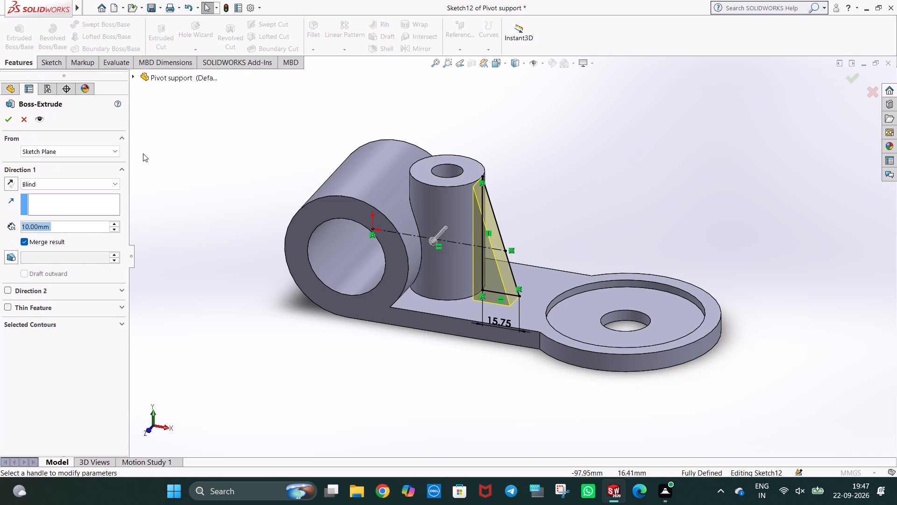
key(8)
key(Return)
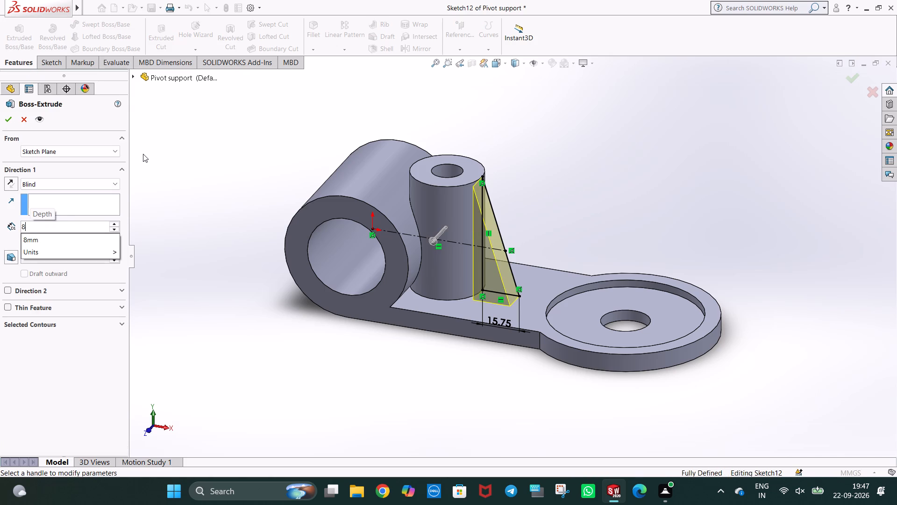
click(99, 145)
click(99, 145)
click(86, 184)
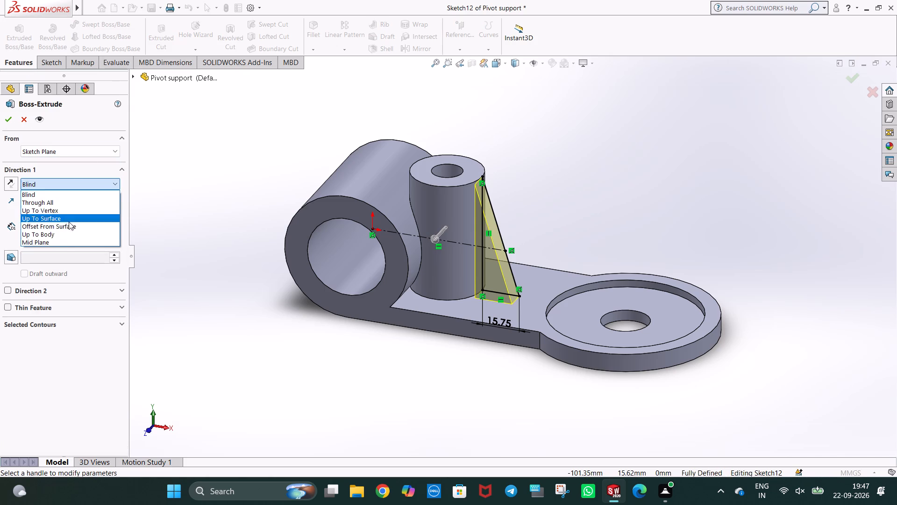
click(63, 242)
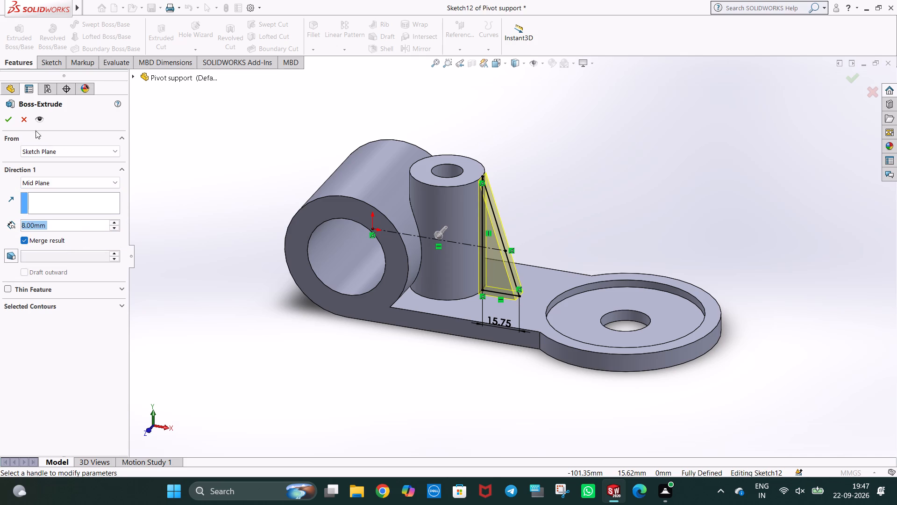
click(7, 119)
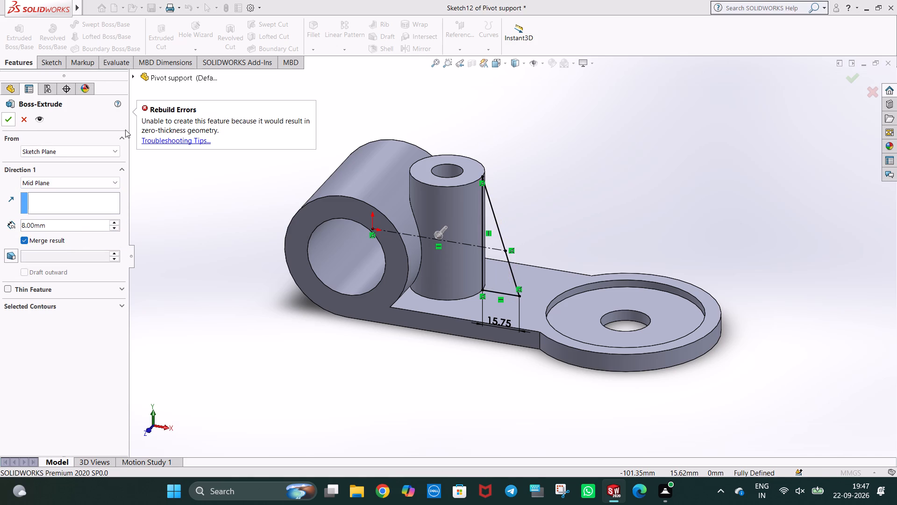
Open the troubleshooting tips for the extrusion's rebuild error and close the help window.
click(190, 142)
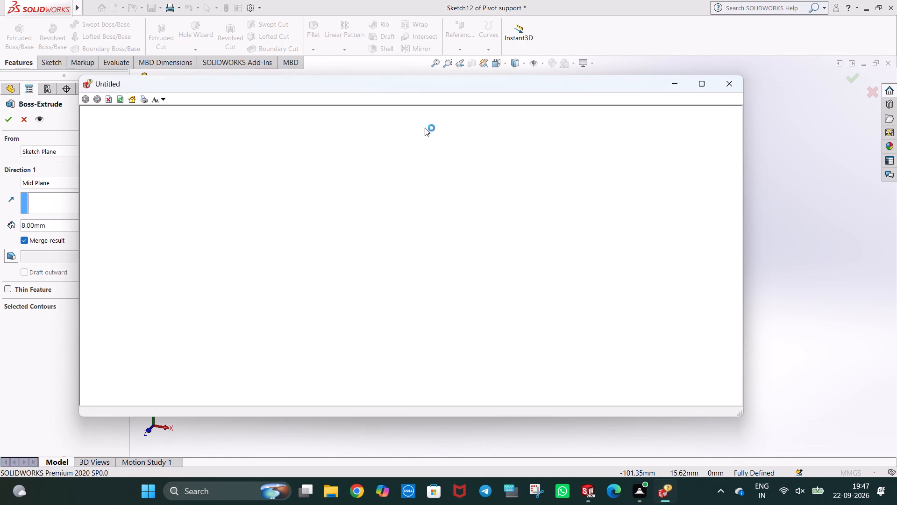
click(739, 91)
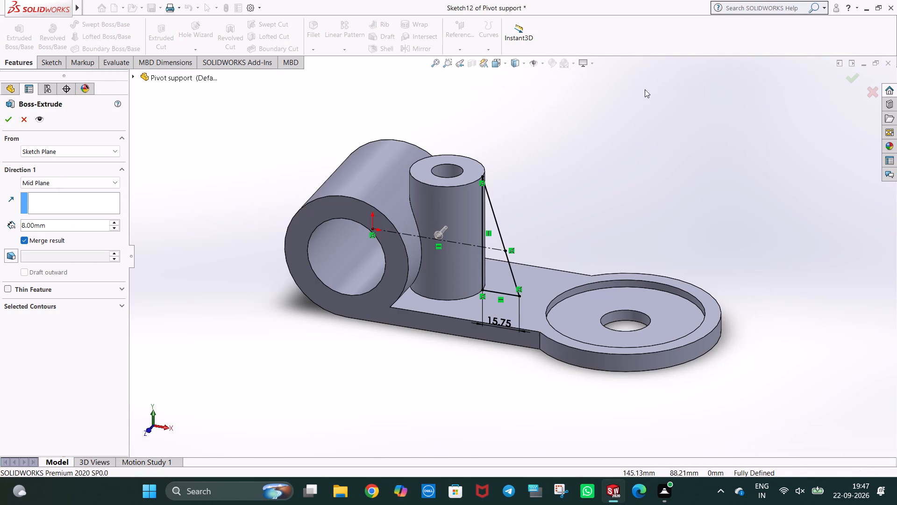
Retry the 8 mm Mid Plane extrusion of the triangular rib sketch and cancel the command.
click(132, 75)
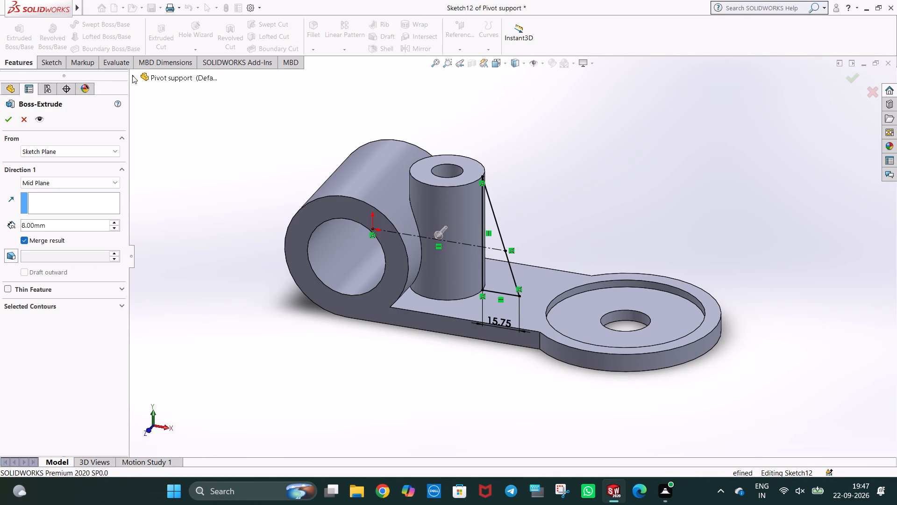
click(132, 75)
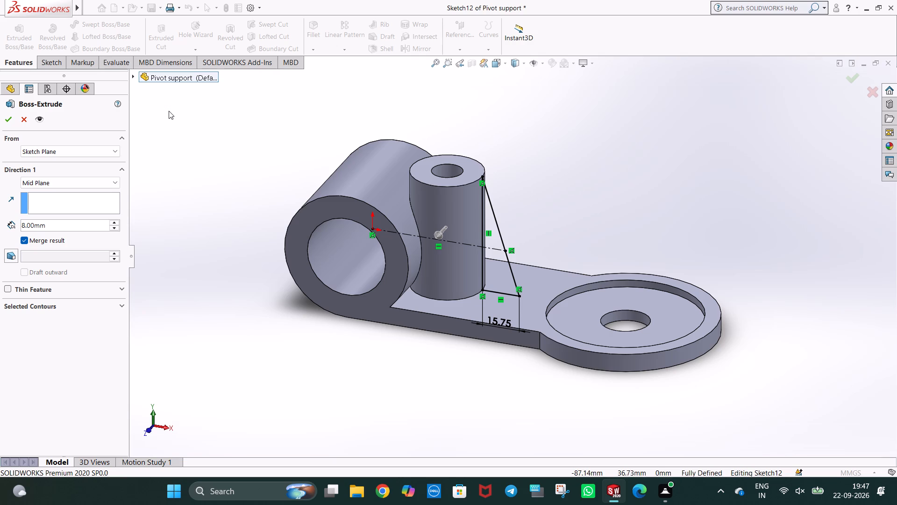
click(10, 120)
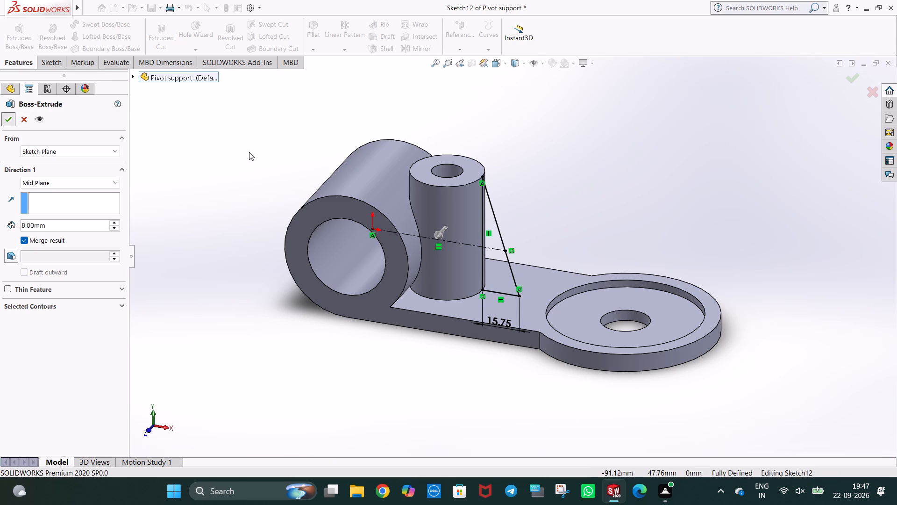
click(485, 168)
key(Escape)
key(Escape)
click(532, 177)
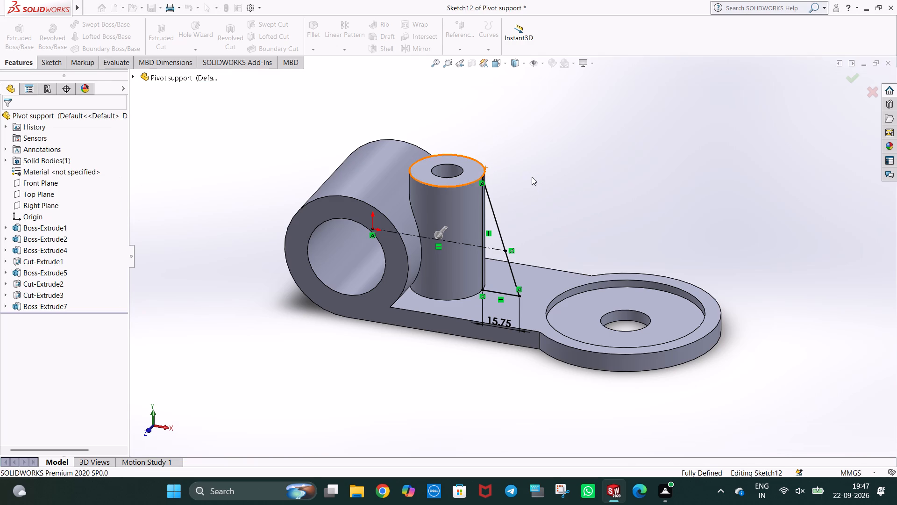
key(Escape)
Examine how the triangular rib sketch meets the vertical cylinder from several angles, ending in the Front view.
middle_drag(532, 177, 495, 194)
scroll(532, 178, down, 1)
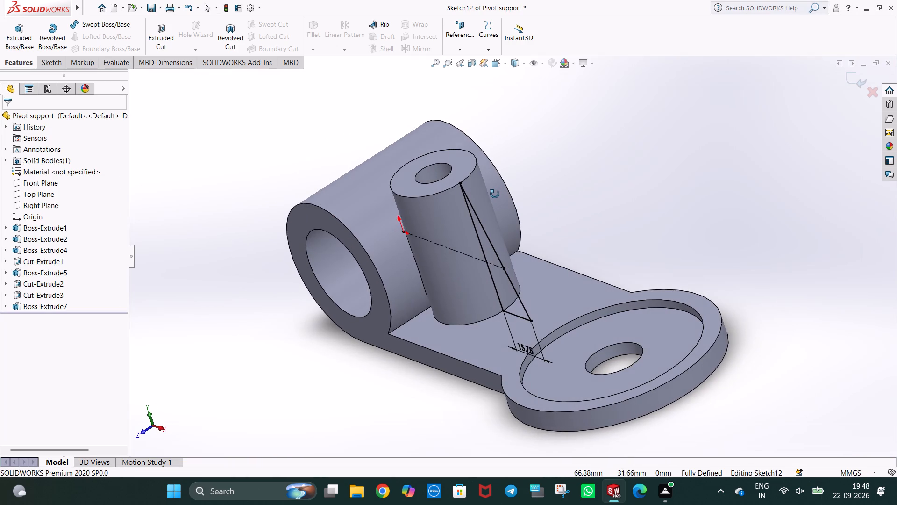
middle_drag(495, 194, 458, 214)
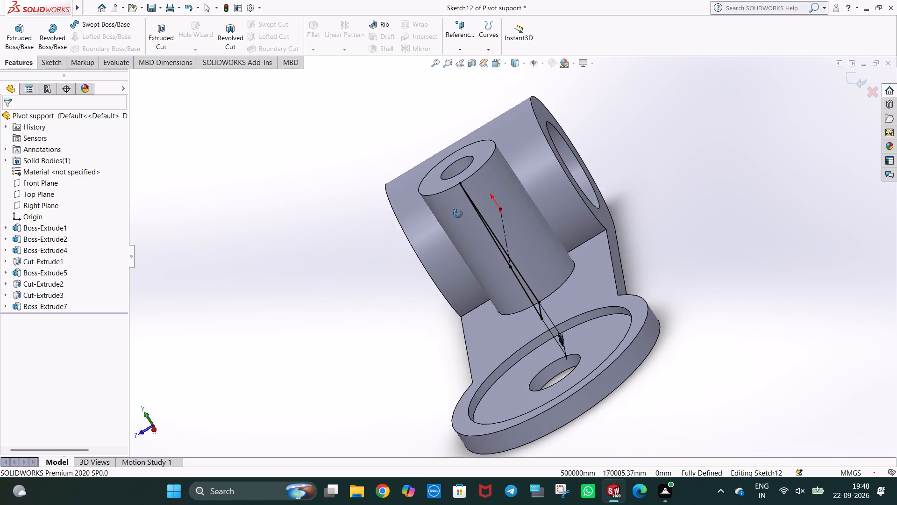
middle_drag(458, 214, 504, 171)
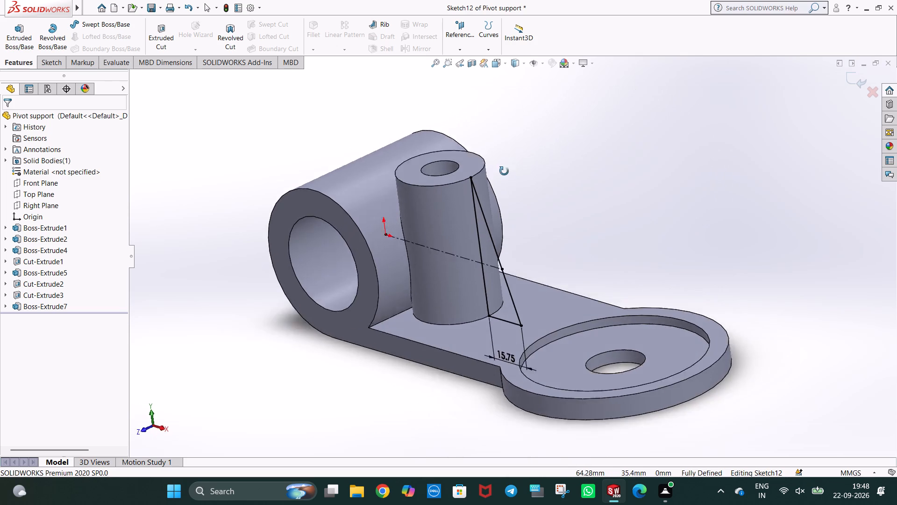
middle_drag(504, 171, 500, 160)
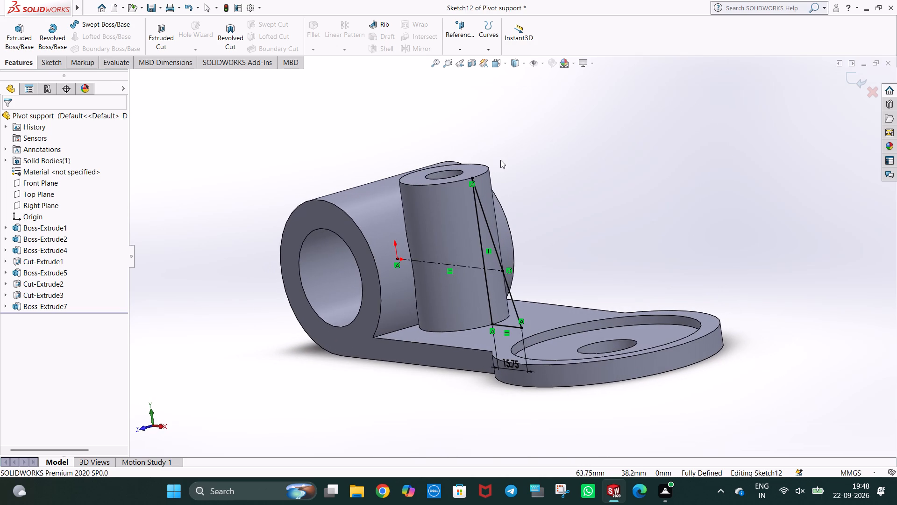
key(ctrl+1)
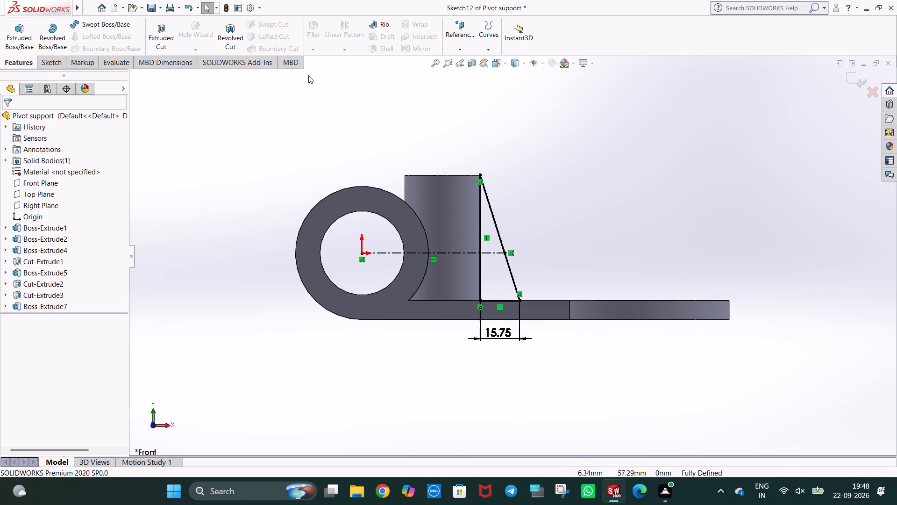
click(604, 161)
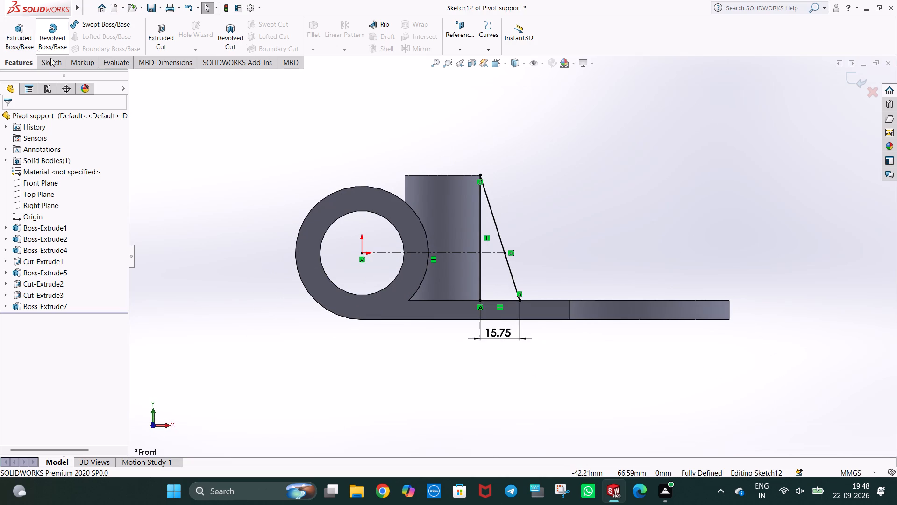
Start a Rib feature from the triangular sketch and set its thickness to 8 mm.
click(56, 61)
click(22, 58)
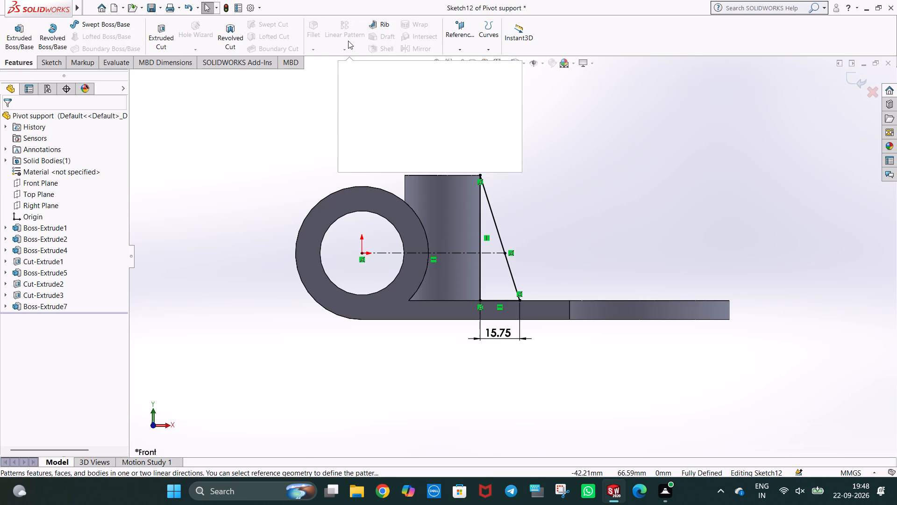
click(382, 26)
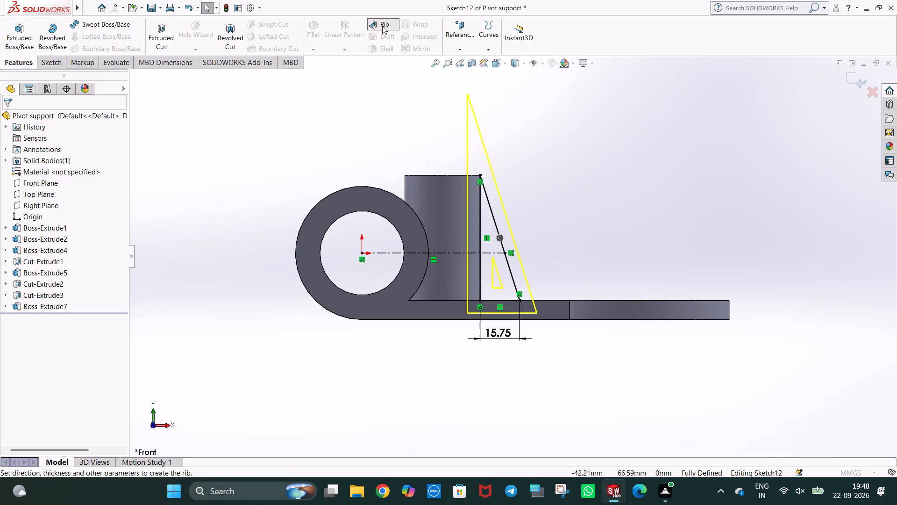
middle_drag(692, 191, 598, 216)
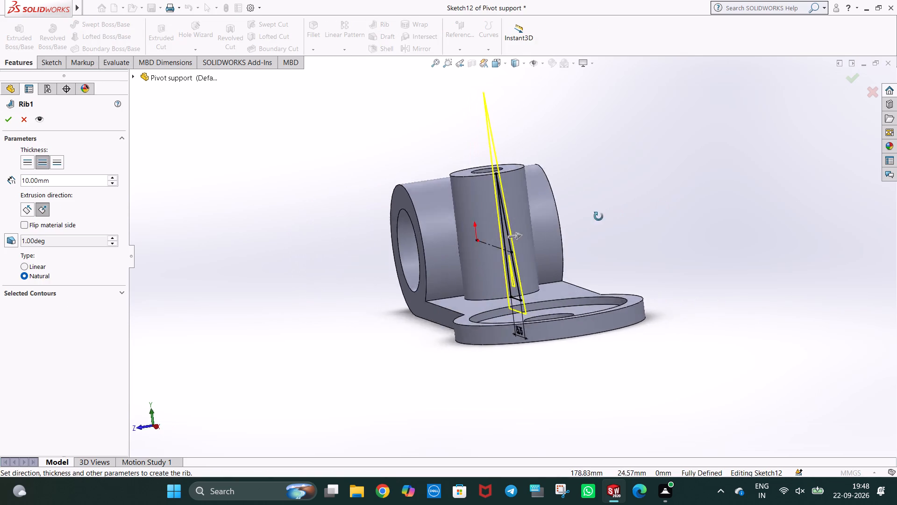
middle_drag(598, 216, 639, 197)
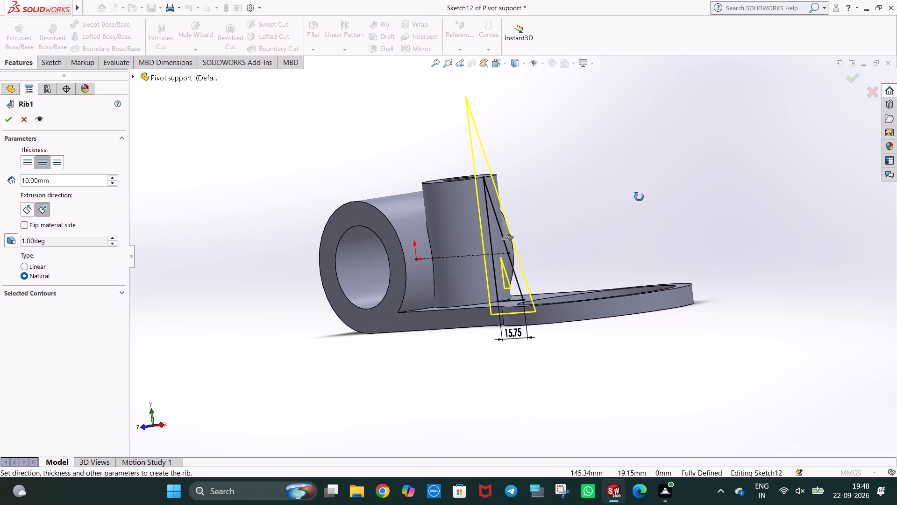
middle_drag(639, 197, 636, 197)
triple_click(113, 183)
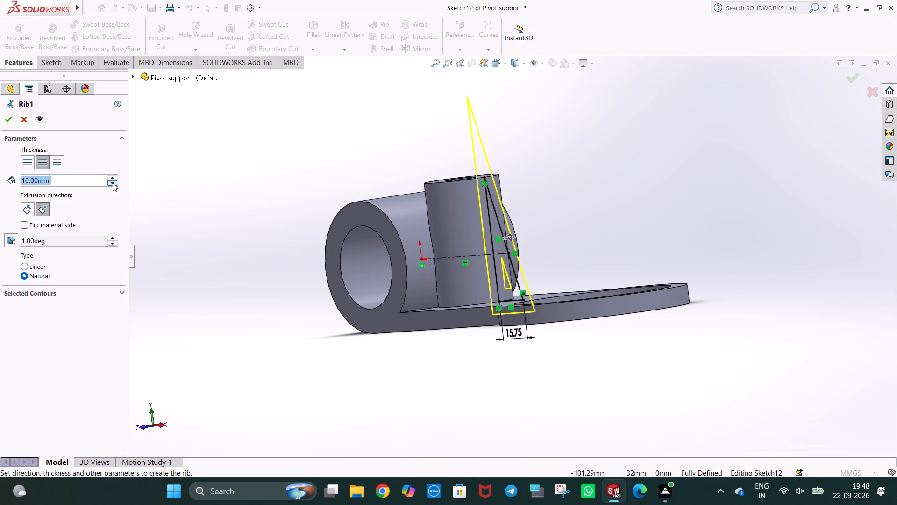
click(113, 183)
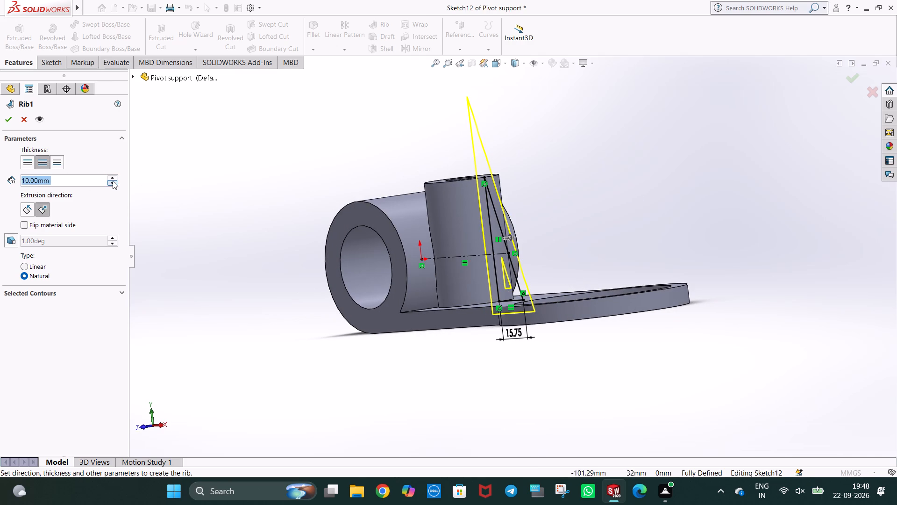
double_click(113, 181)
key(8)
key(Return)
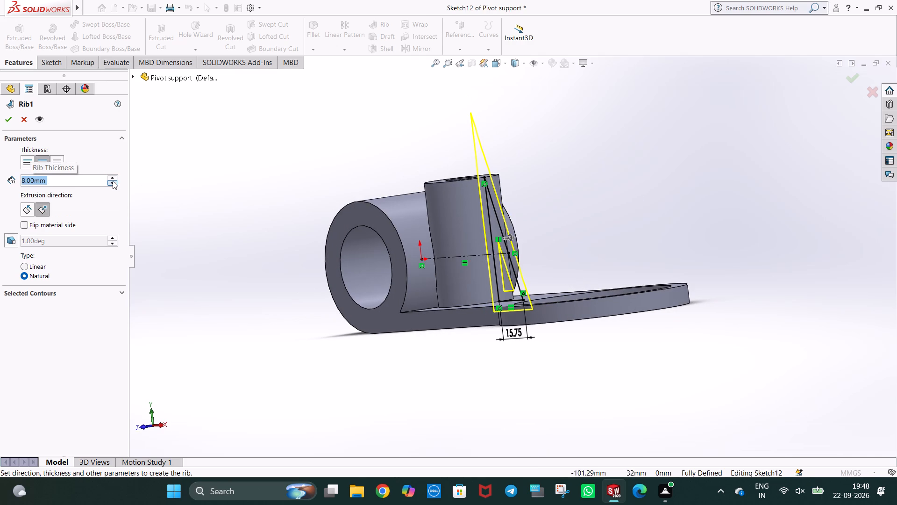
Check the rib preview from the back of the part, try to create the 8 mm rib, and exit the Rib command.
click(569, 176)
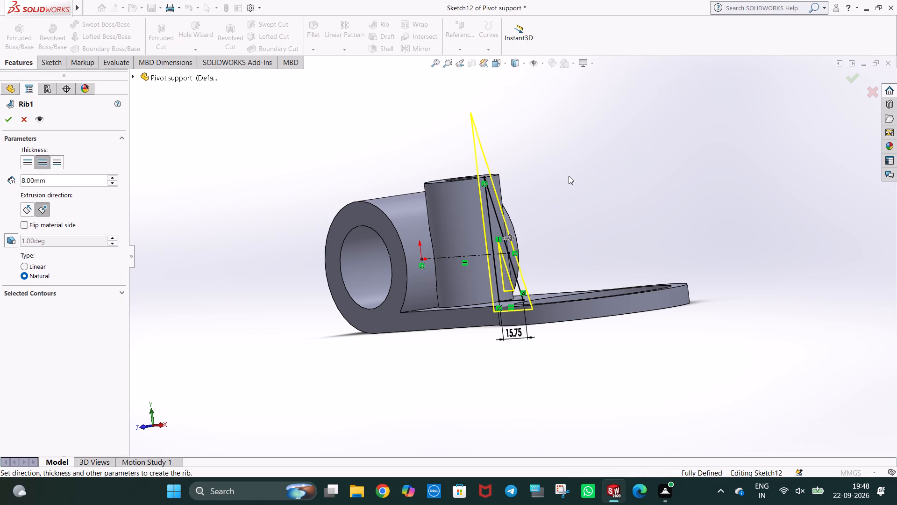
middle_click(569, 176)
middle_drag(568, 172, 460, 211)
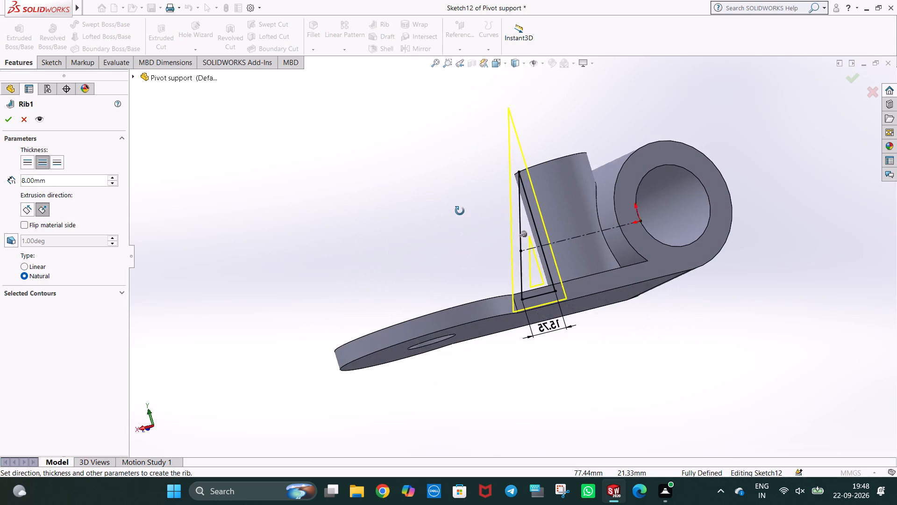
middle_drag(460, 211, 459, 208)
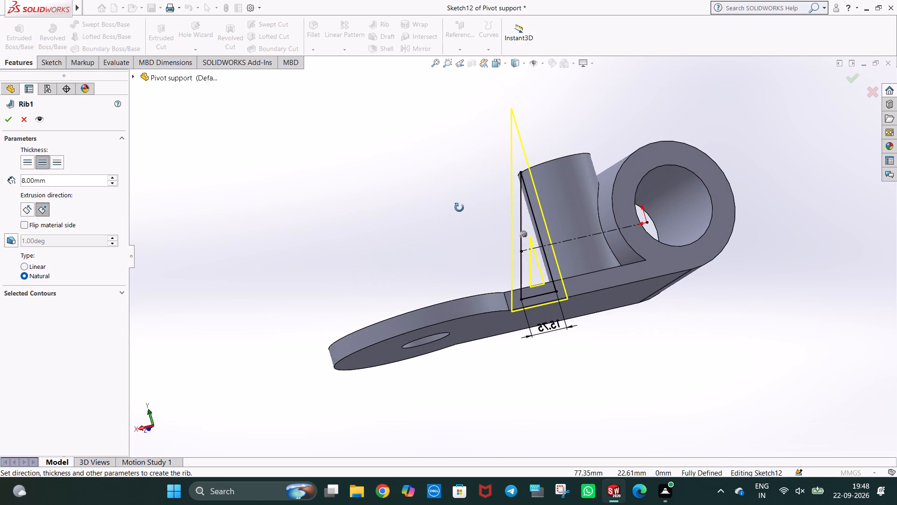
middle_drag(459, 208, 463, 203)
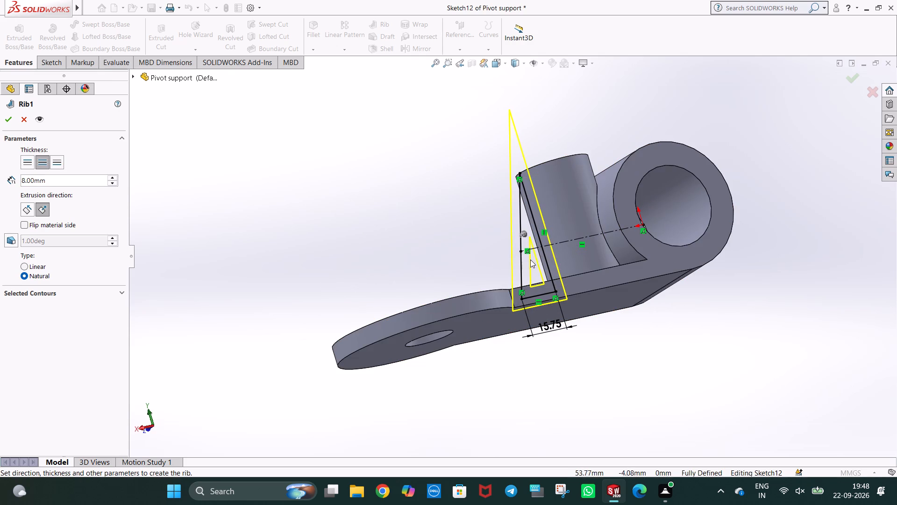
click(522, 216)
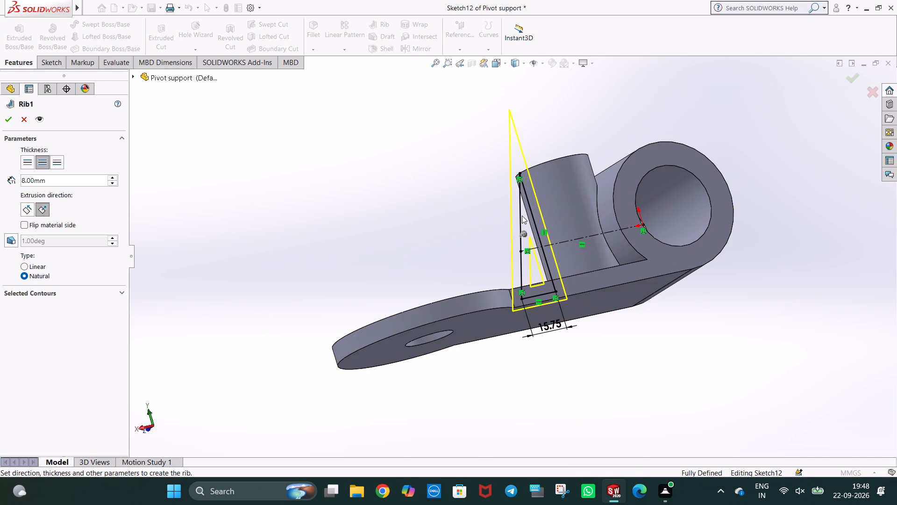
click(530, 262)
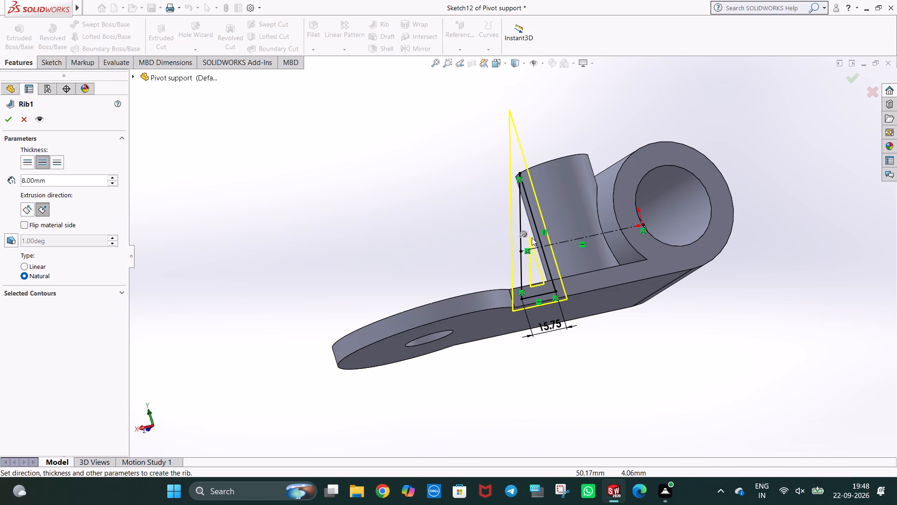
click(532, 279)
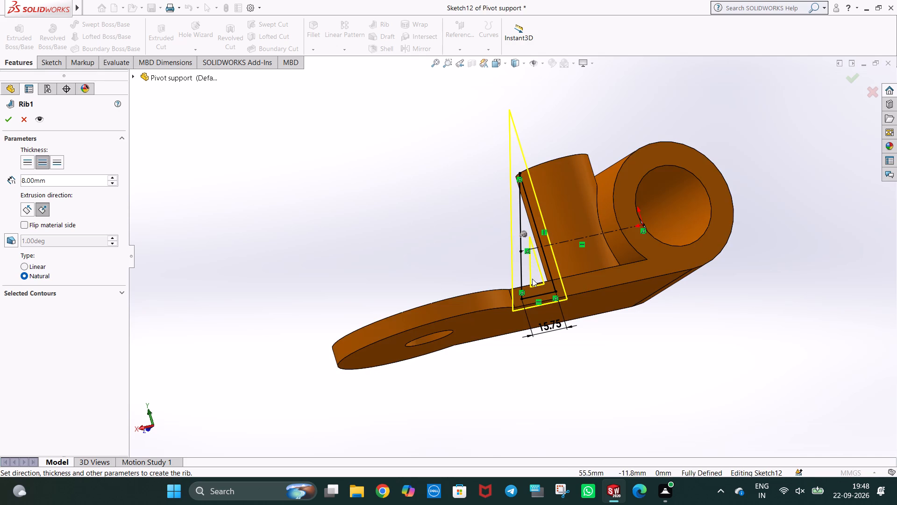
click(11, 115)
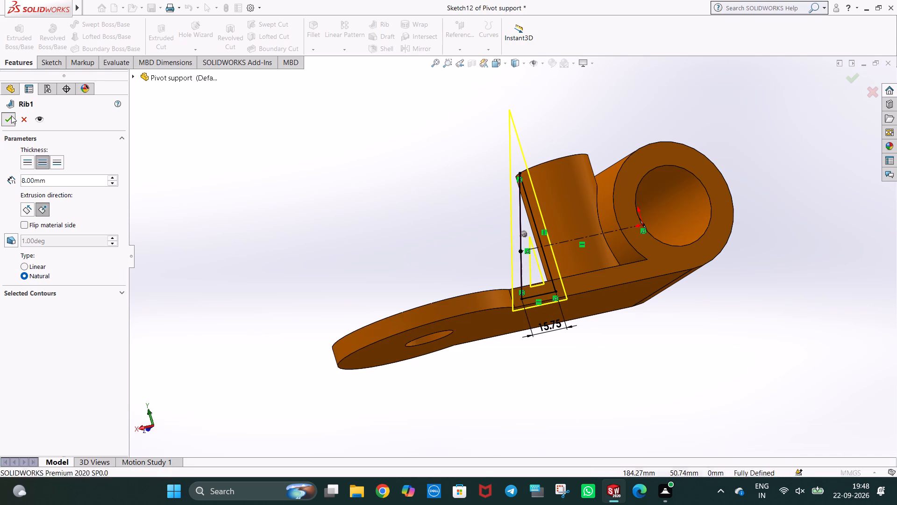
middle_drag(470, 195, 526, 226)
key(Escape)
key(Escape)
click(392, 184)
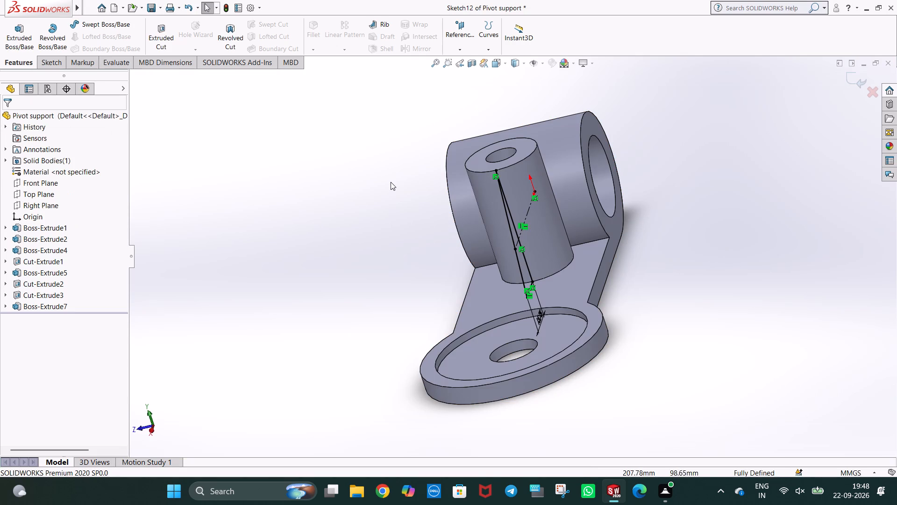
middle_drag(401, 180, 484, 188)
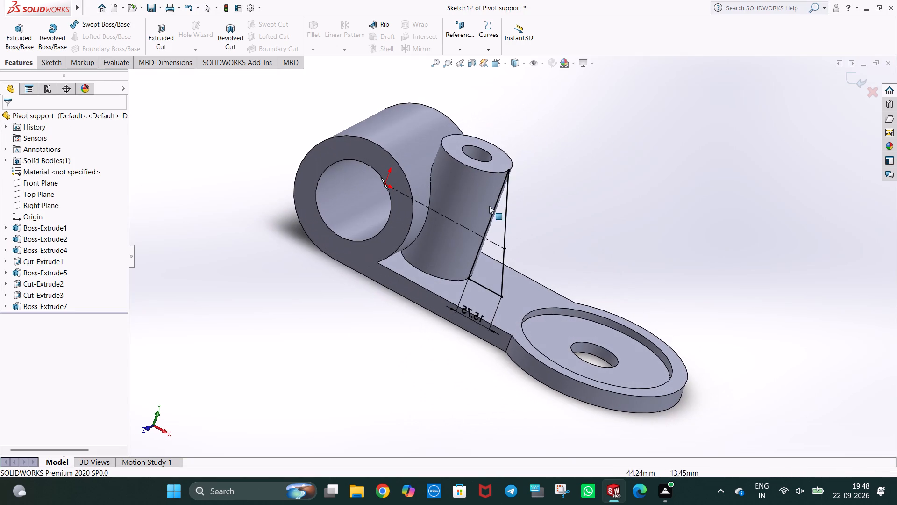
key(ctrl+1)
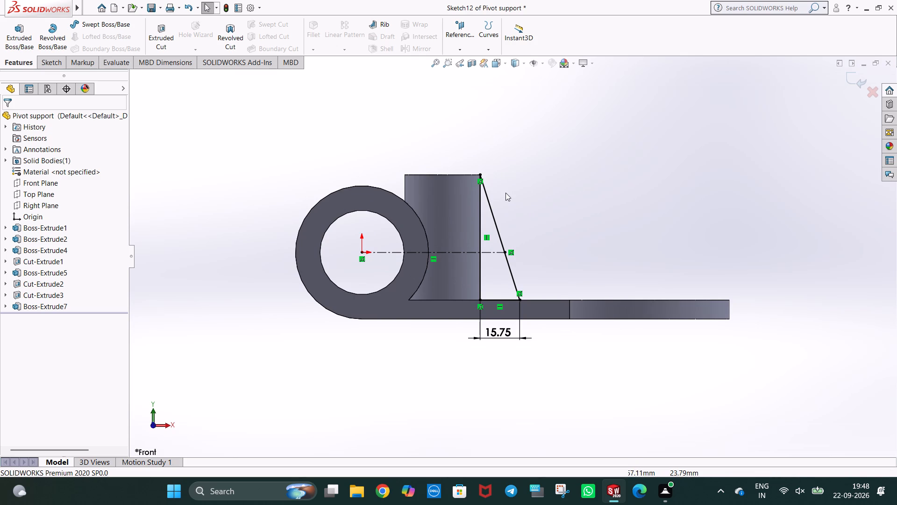
Delete the sloped line, the horizontal centreline and the 15.75 mm dimension from the triangular rib sketch.
click(491, 212)
key(Delete)
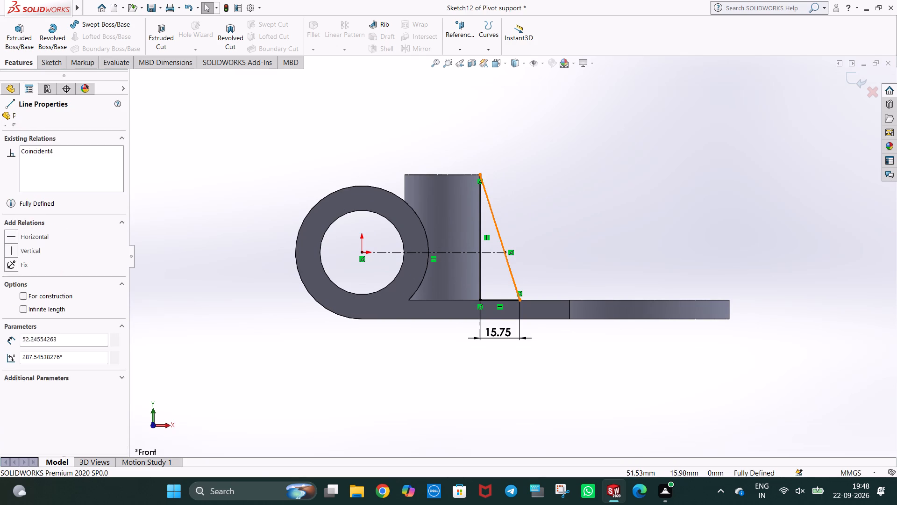
click(491, 252)
key(Delete)
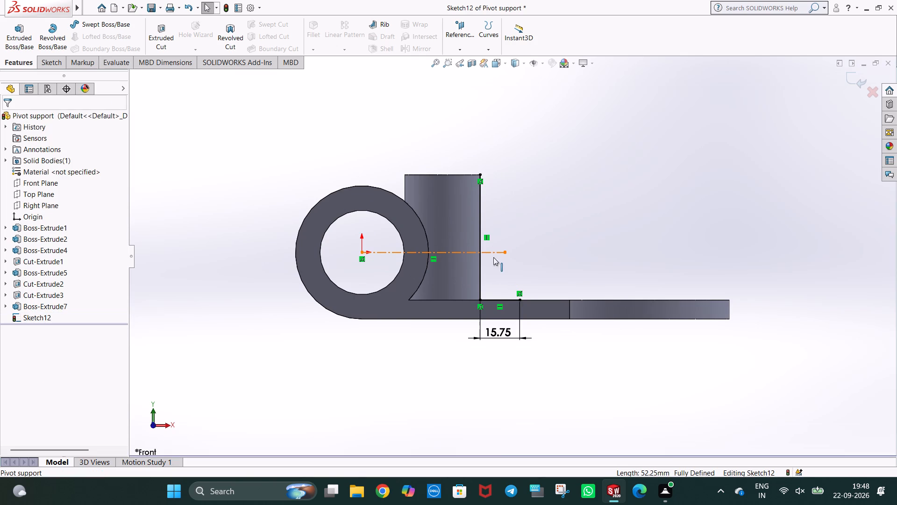
click(625, 168)
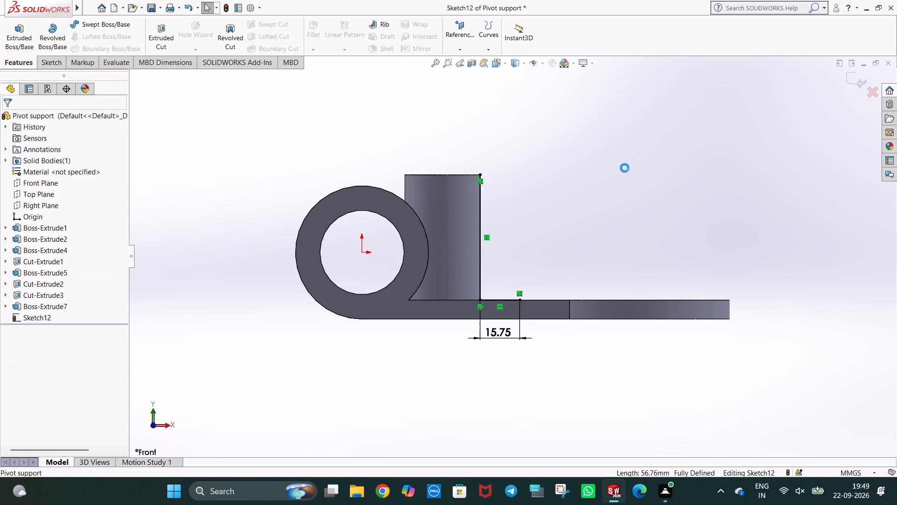
click(499, 332)
key(Delete)
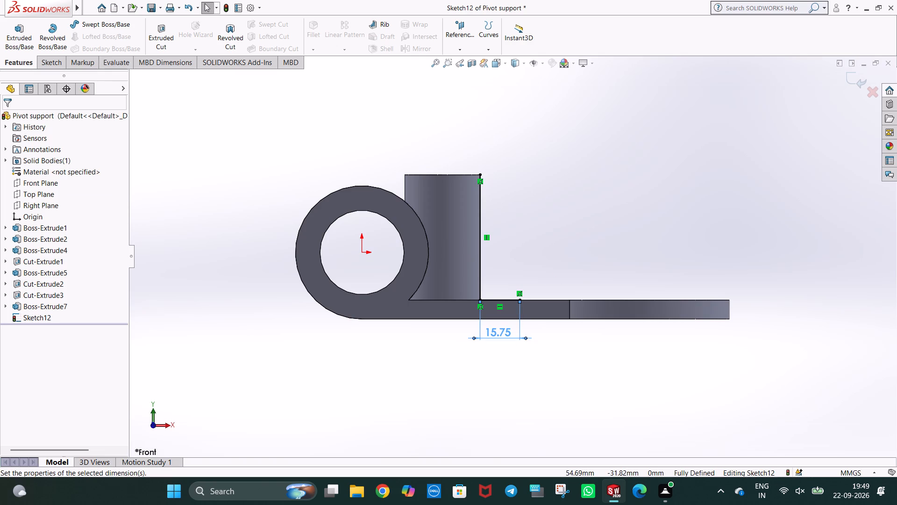
key(Escape)
key(Escape)
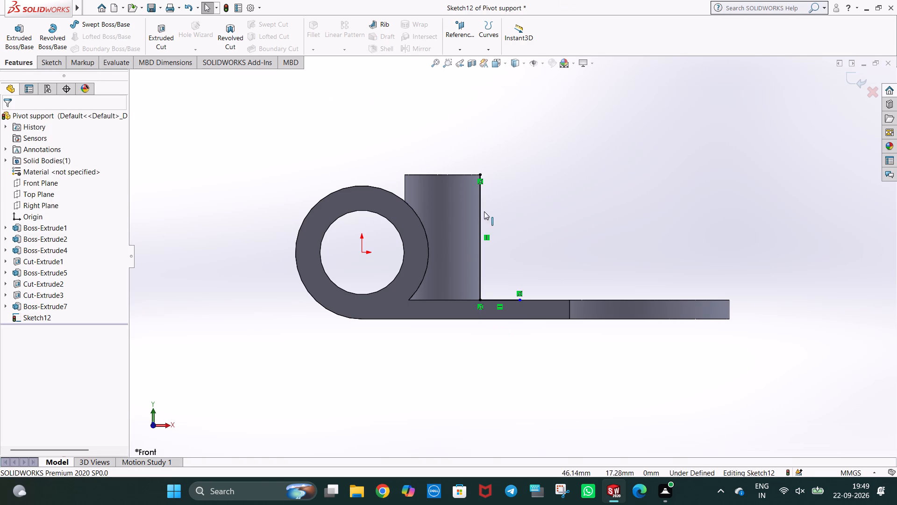
Delete the triangular sketch's remaining vertical line and bottom line along the base plate.
click(481, 212)
key(Delete)
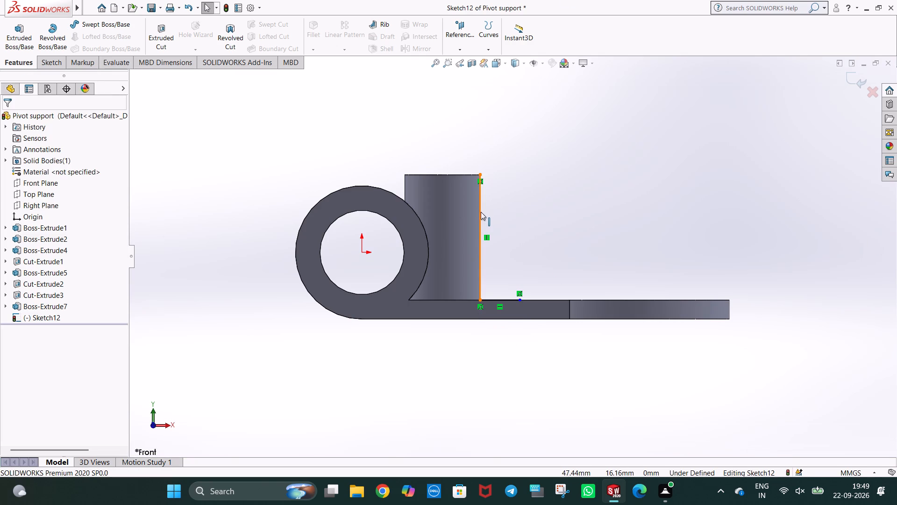
click(500, 301)
key(Delete)
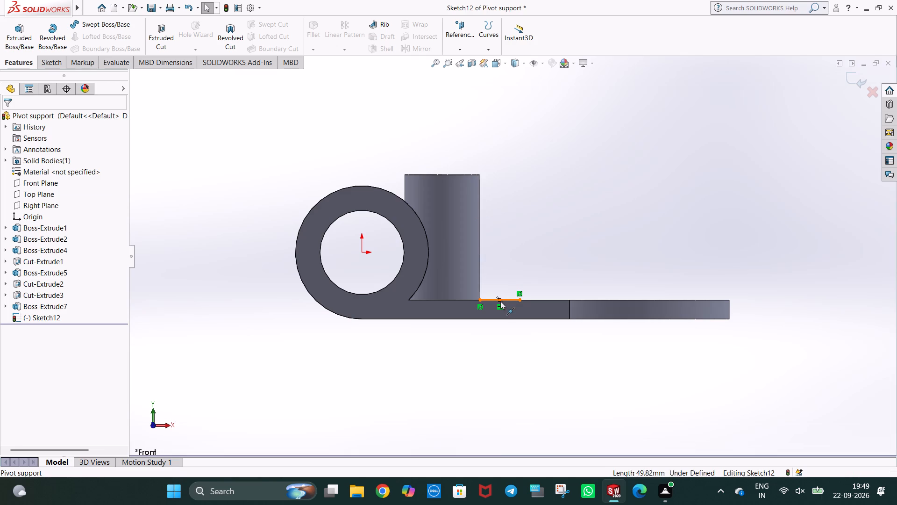
key(Delete)
click(517, 244)
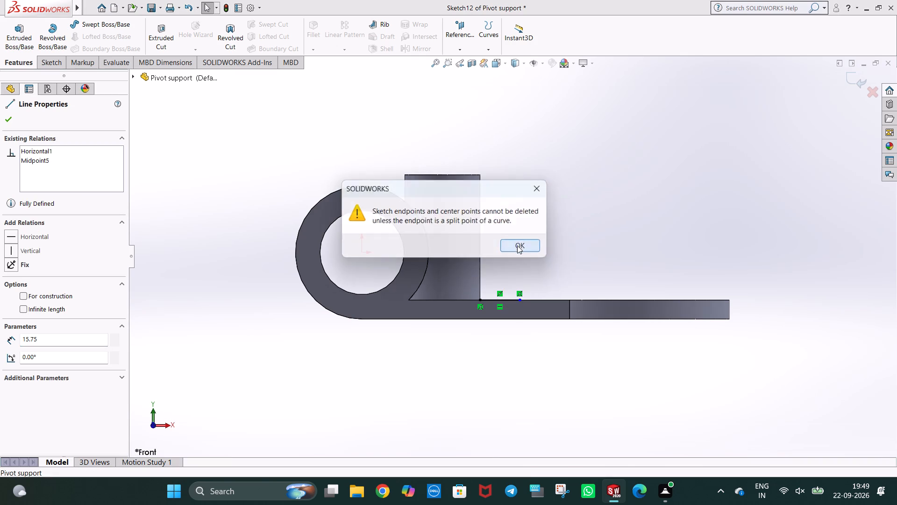
click(522, 246)
click(508, 299)
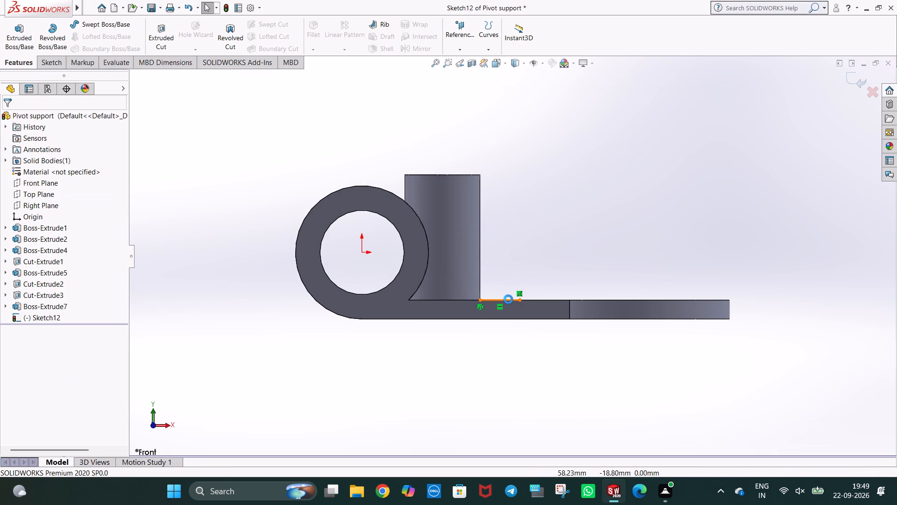
key(Delete)
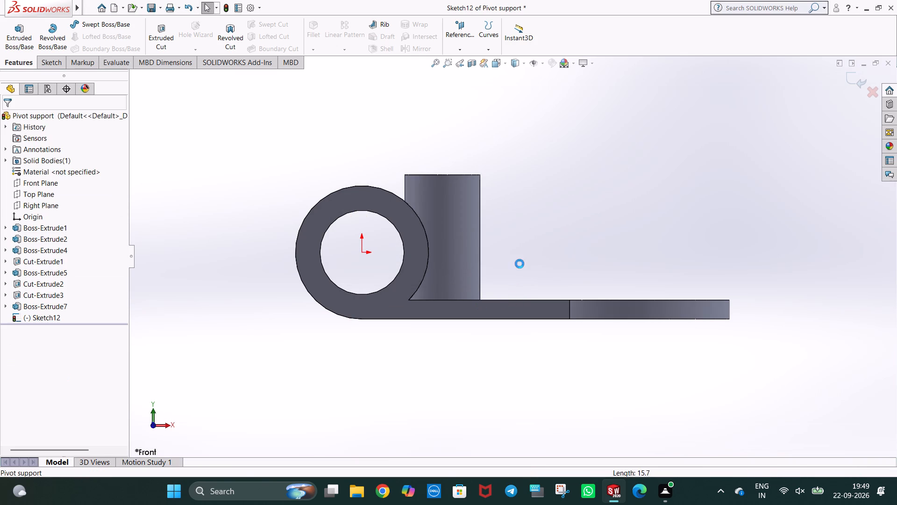
click(520, 264)
Leave the emptied rib sketch and open a new sketch on the Right Plane in the Right view.
middle_click(520, 263)
key(ctrl+5)
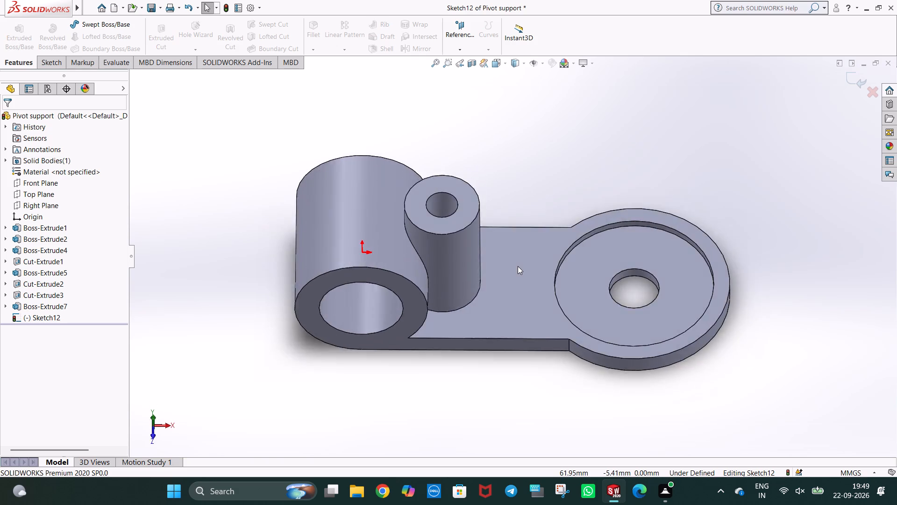
key(ctrl+3)
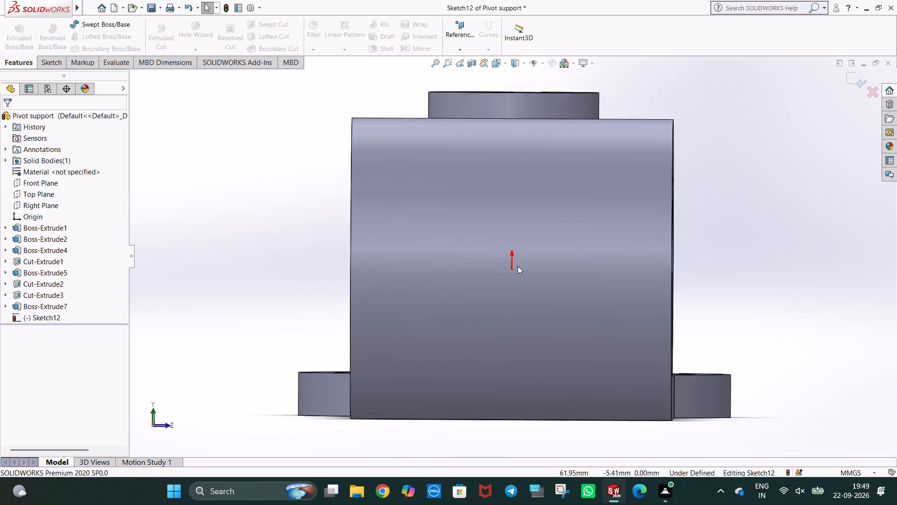
key(ctrl+4)
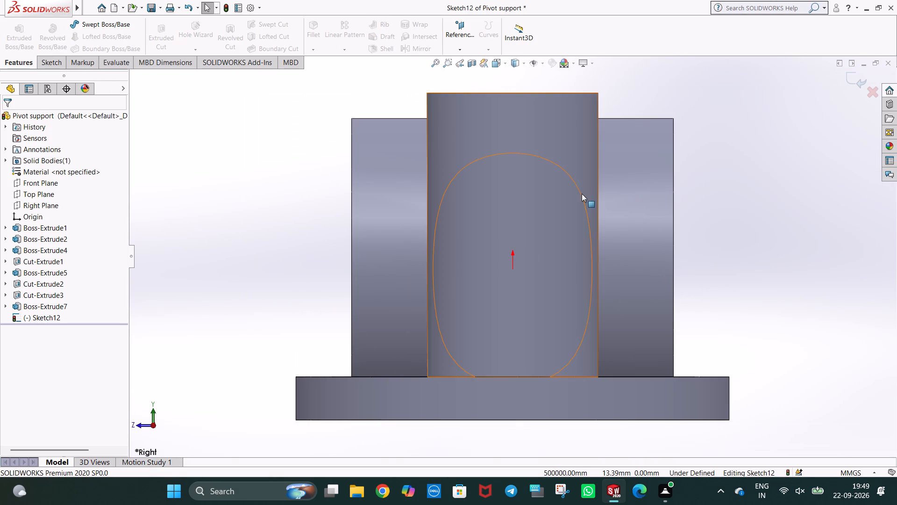
right_click(573, 194)
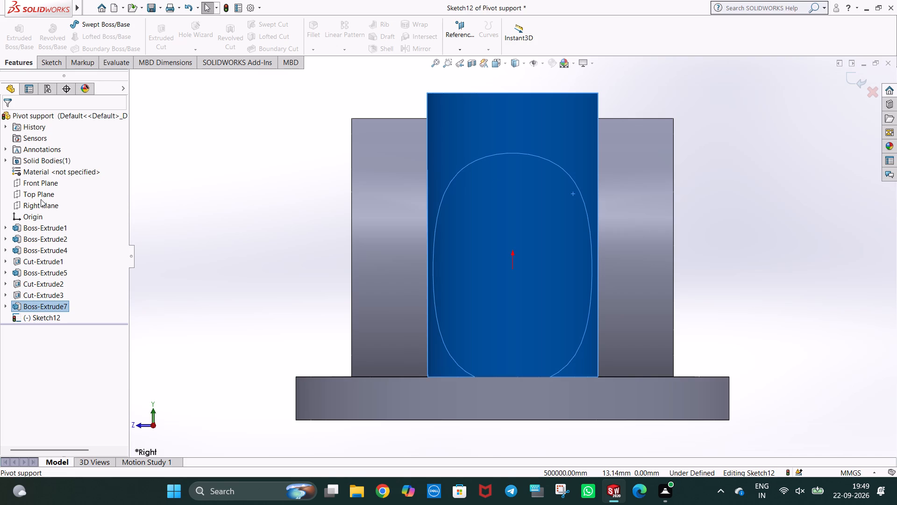
click(43, 209)
click(48, 194)
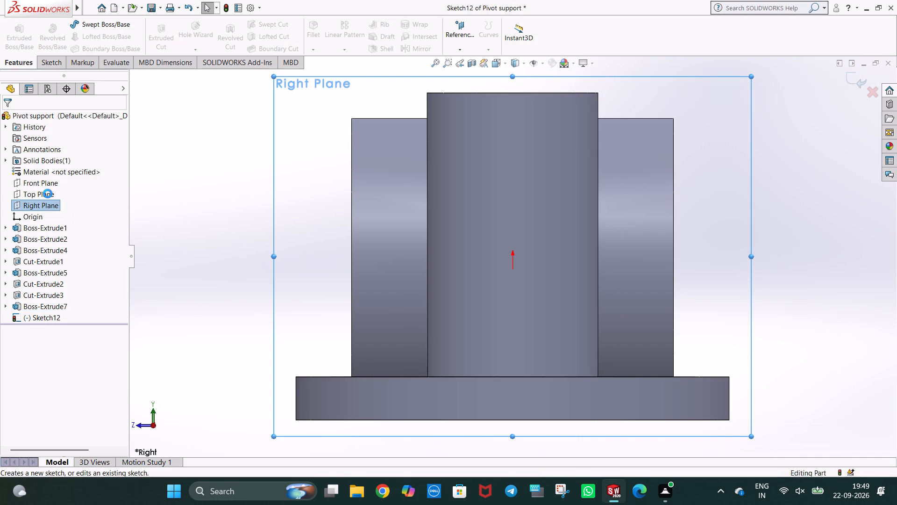
middle_click(736, 311)
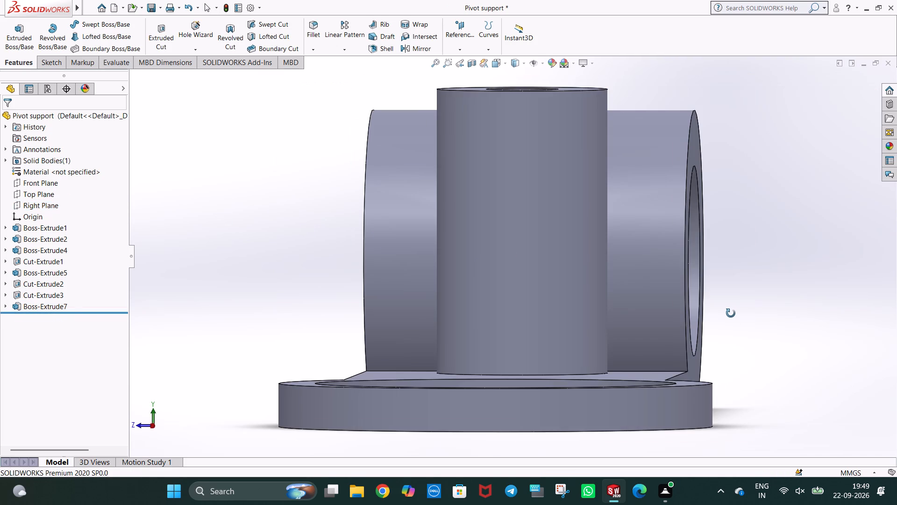
middle_drag(731, 313, 707, 314)
key(ctrl+3)
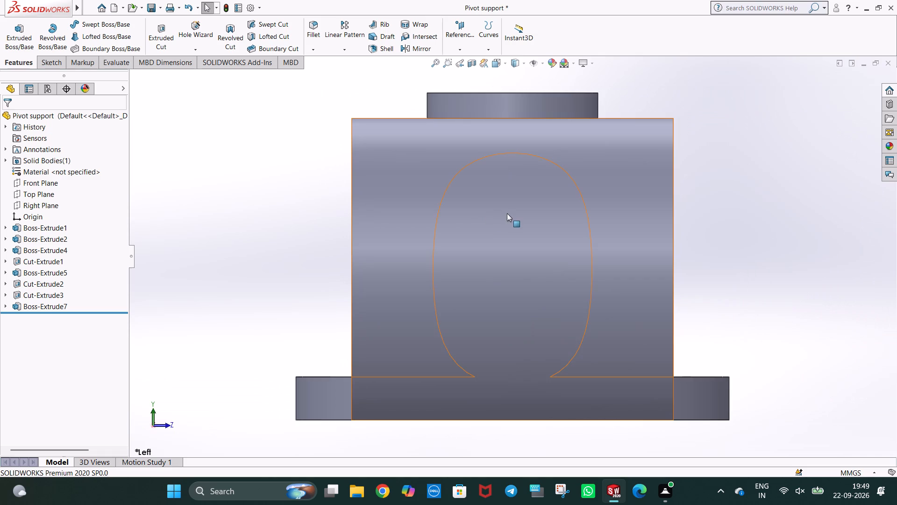
key(ctrl+4)
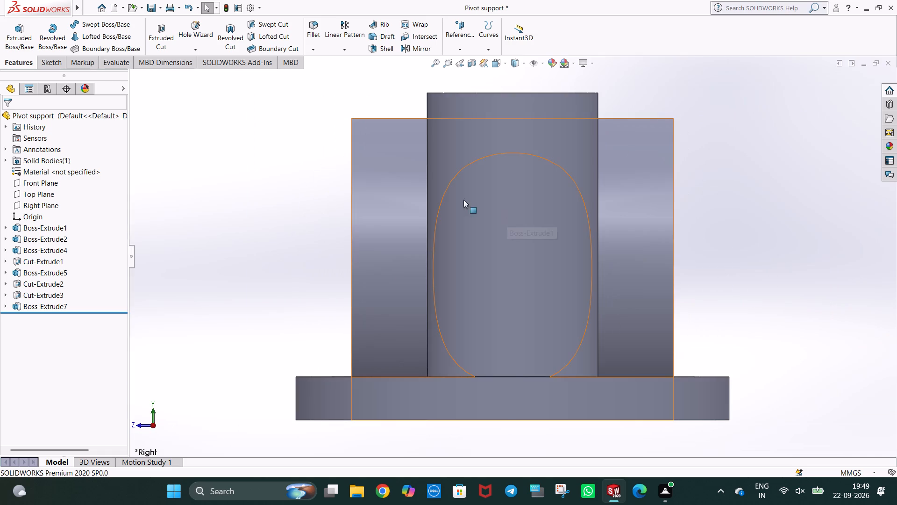
click(49, 209)
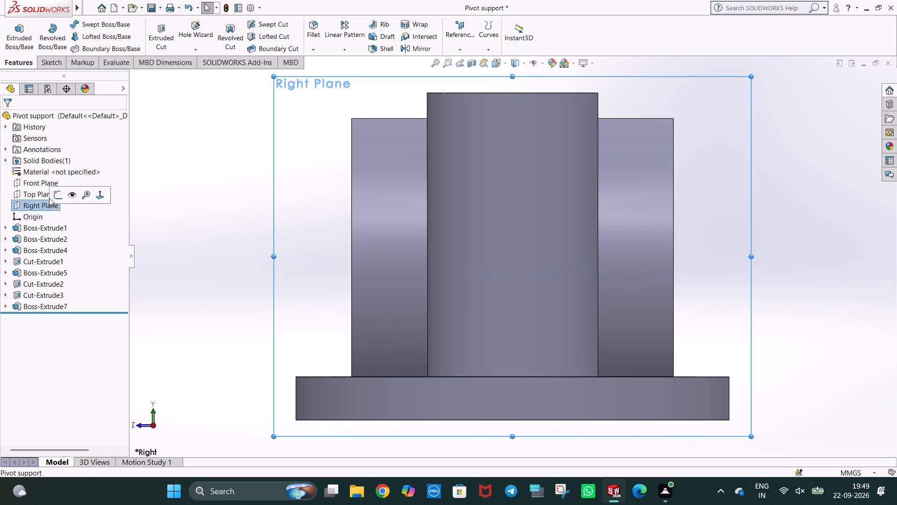
click(56, 198)
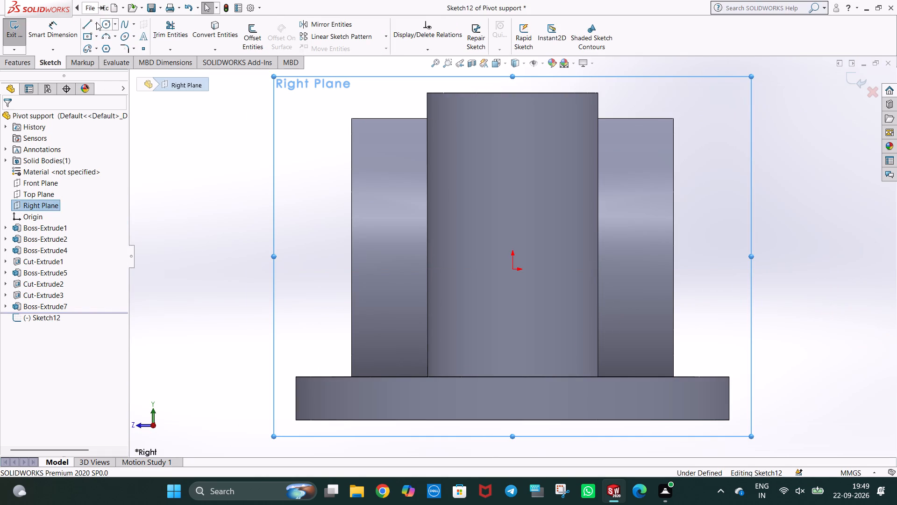
Draw a vertical line about 50 mm long up the cylinder's middle, from the base plate's upper edge to the cylinder's top edge.
click(88, 23)
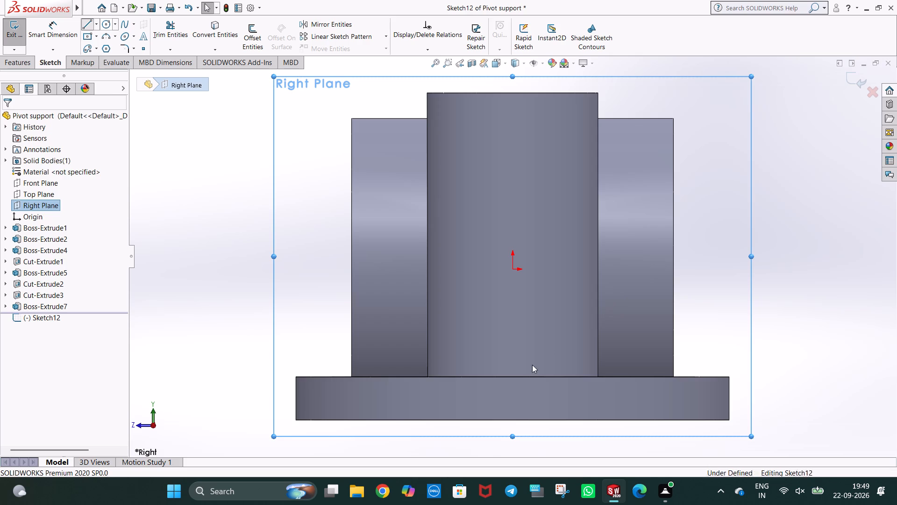
click(513, 375)
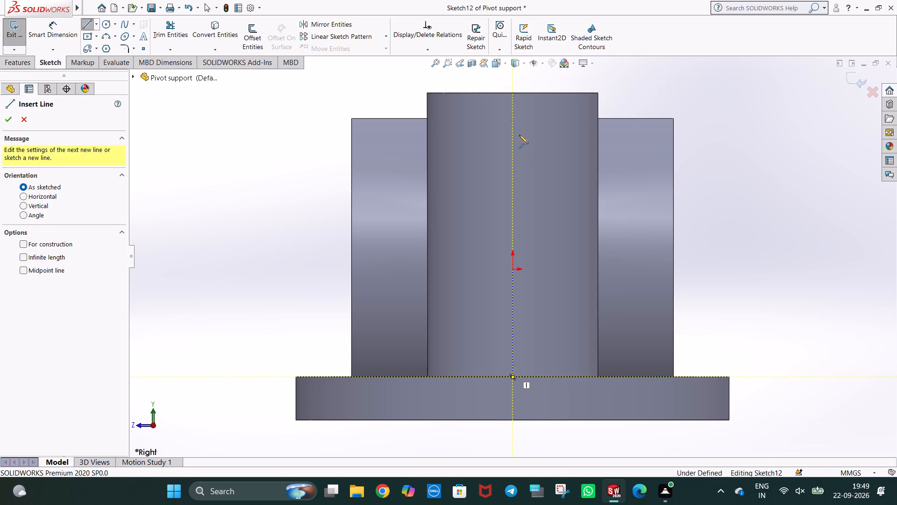
click(513, 92)
key(Escape)
key(Escape)
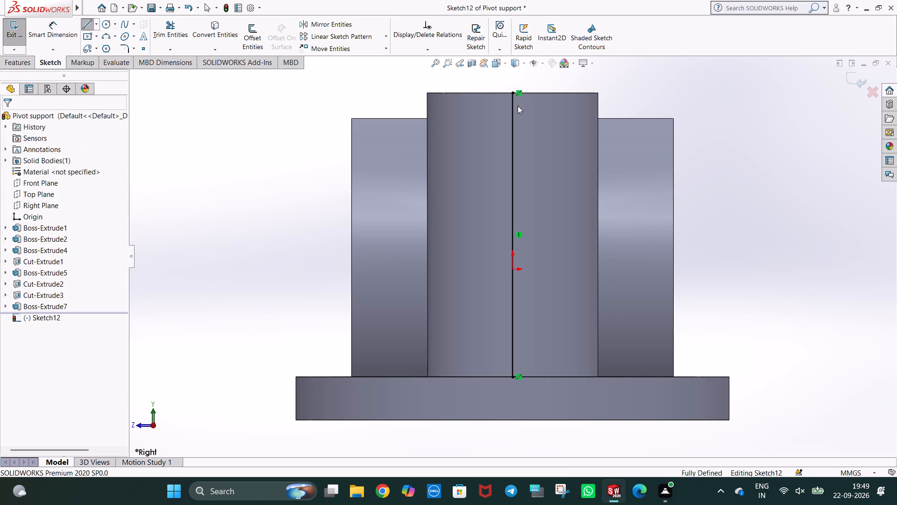
key(Escape)
click(719, 193)
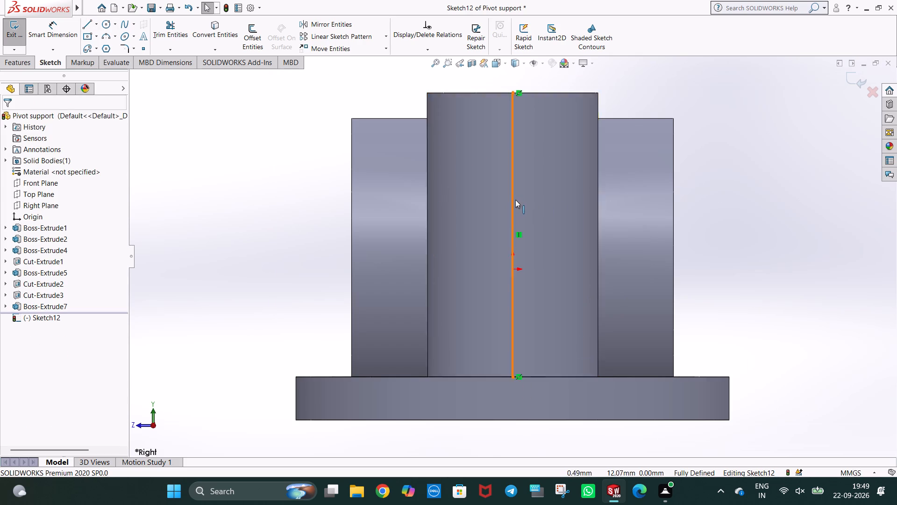
Offset the vertical line by 4 mm bi-directionally, keeping the offset dimensions.
click(514, 200)
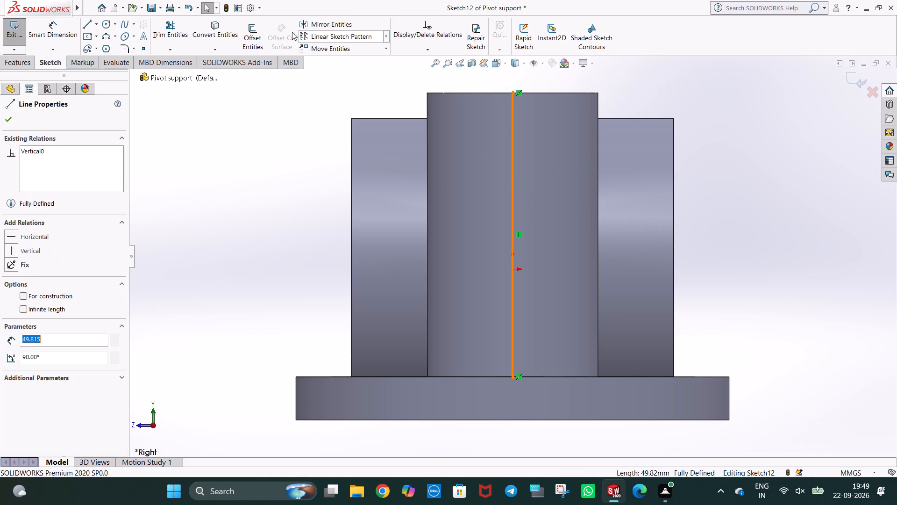
click(254, 43)
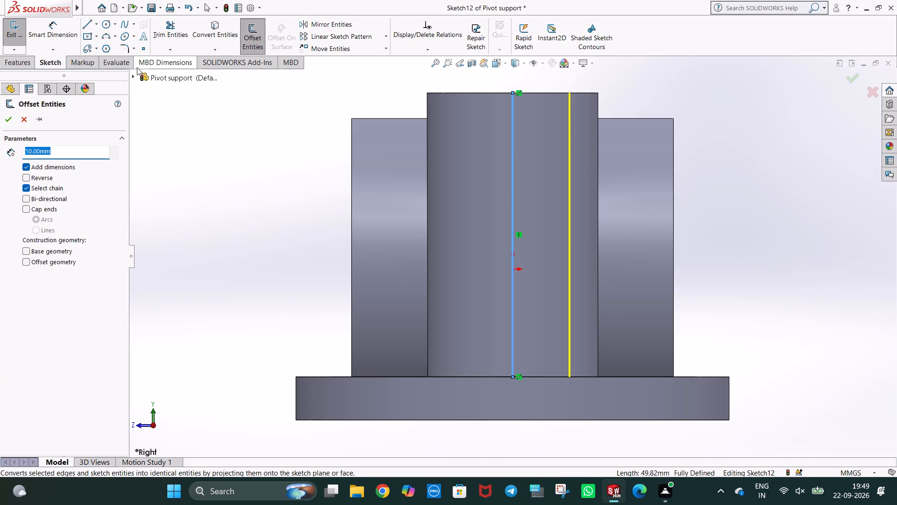
key(4)
key(Return)
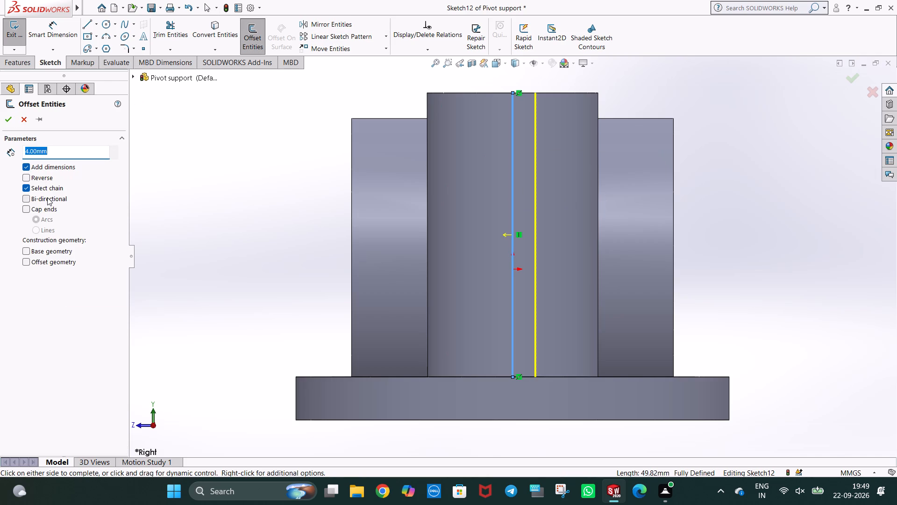
click(47, 197)
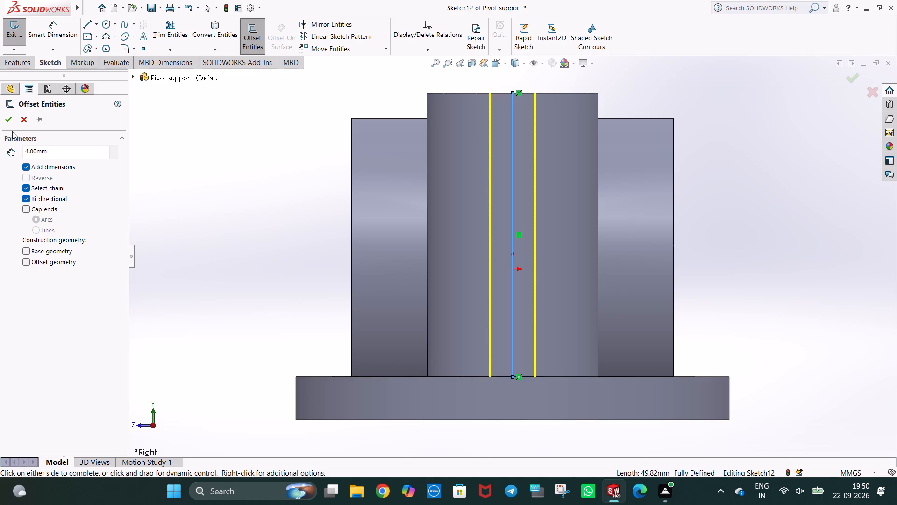
click(12, 117)
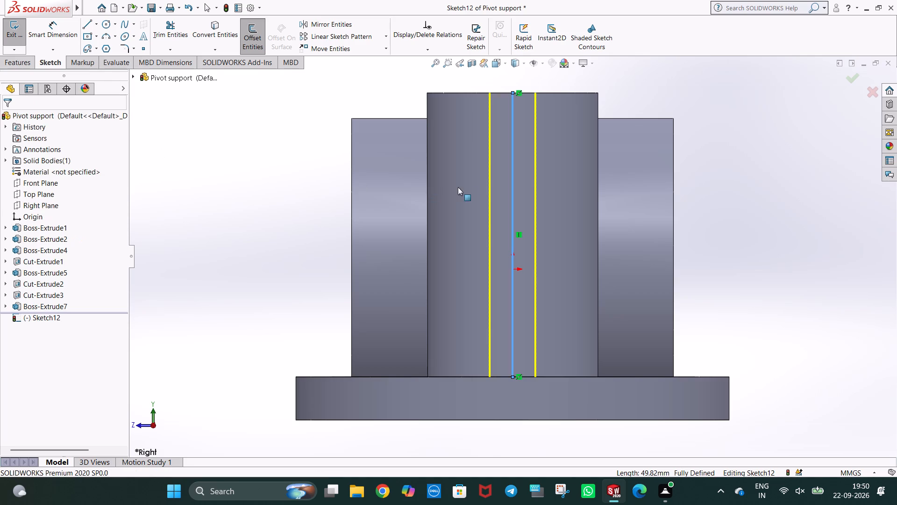
click(699, 248)
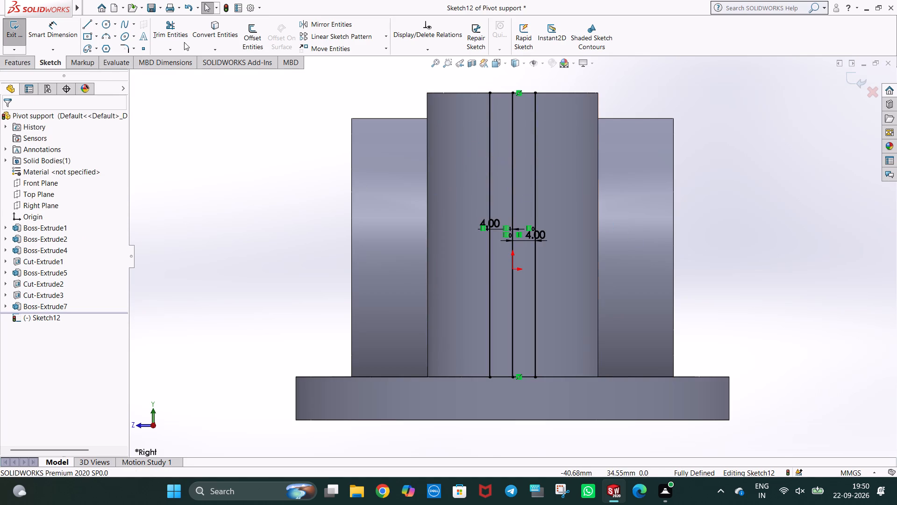
Join the upper ends of the two offset lines with a horizontal line along the cylinder's top edge.
click(83, 28)
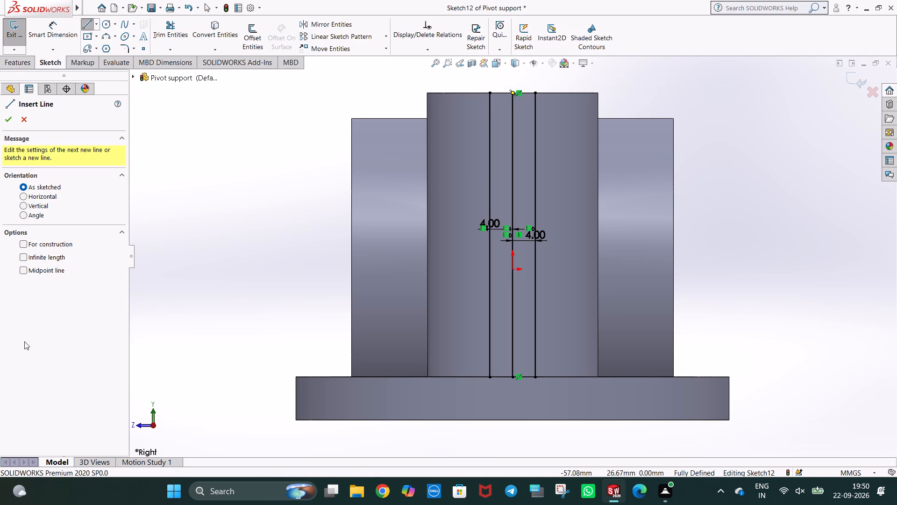
click(490, 93)
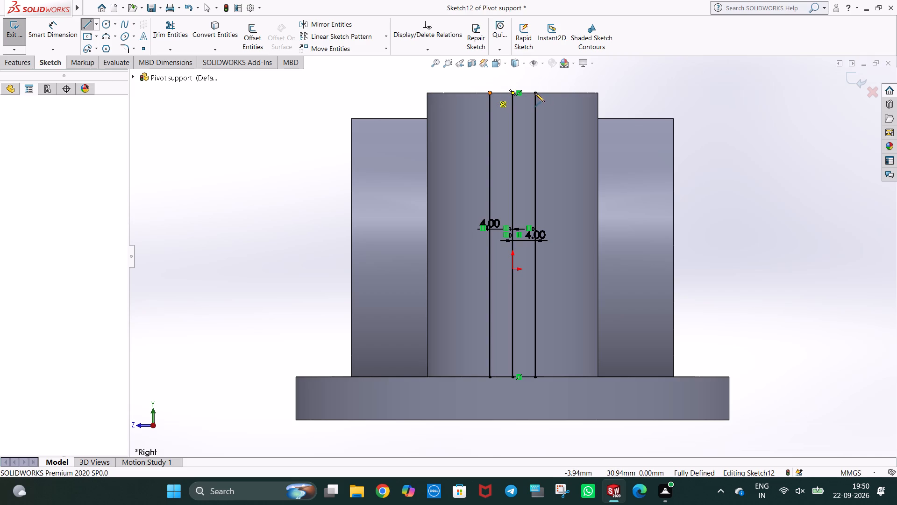
click(534, 93)
key(Escape)
key(Escape)
key(Escape)
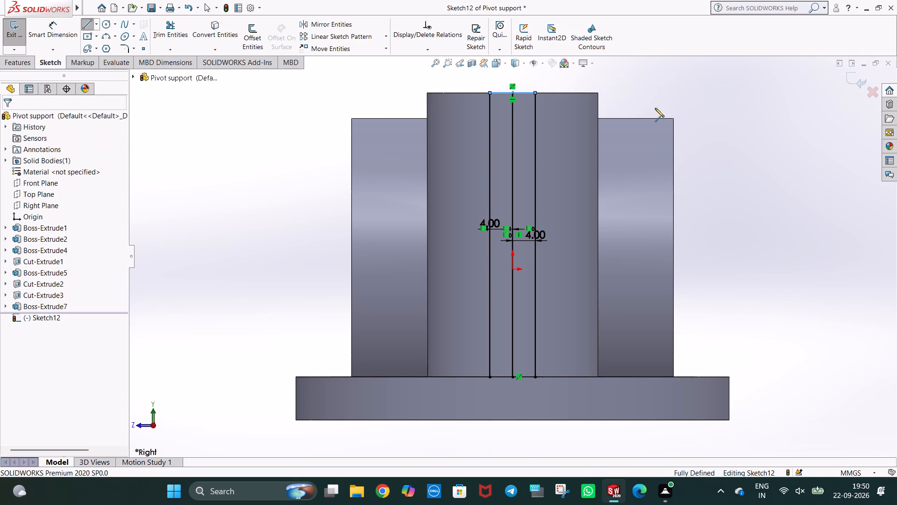
Delete the middle vertical line between the two offset lines.
click(514, 130)
key(Delete)
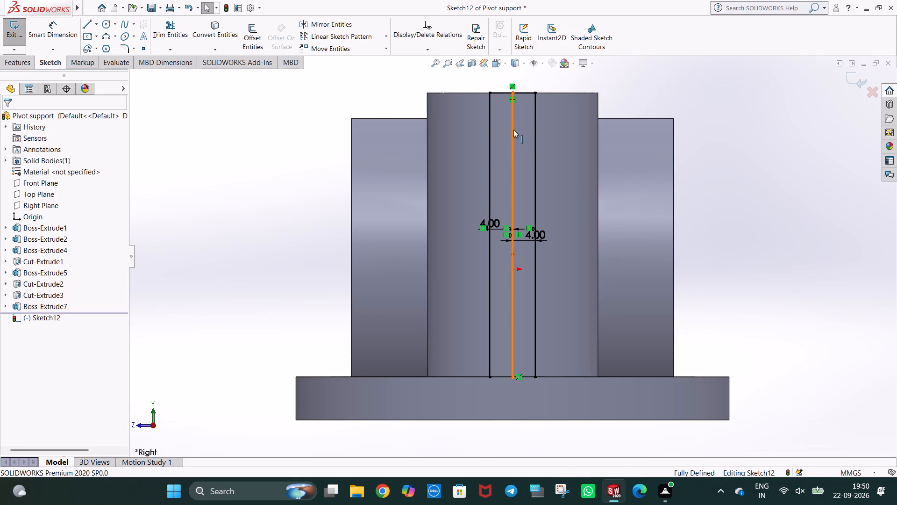
click(732, 96)
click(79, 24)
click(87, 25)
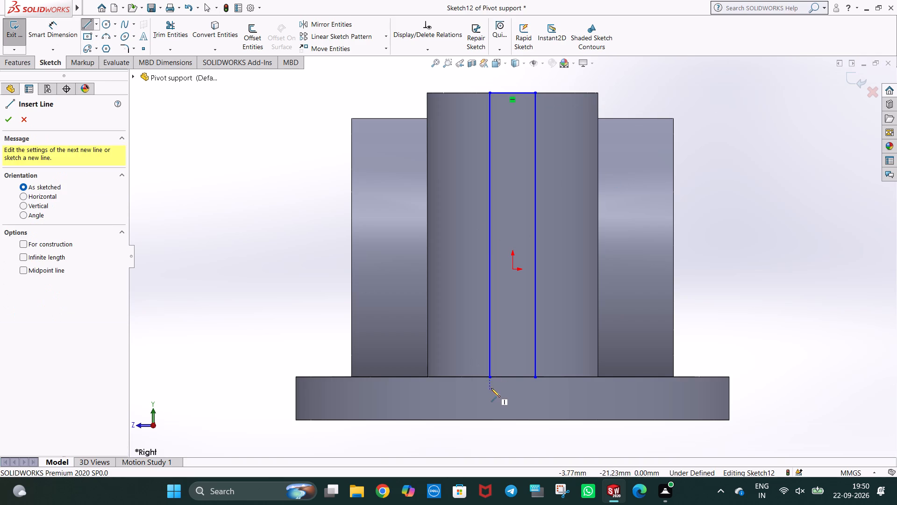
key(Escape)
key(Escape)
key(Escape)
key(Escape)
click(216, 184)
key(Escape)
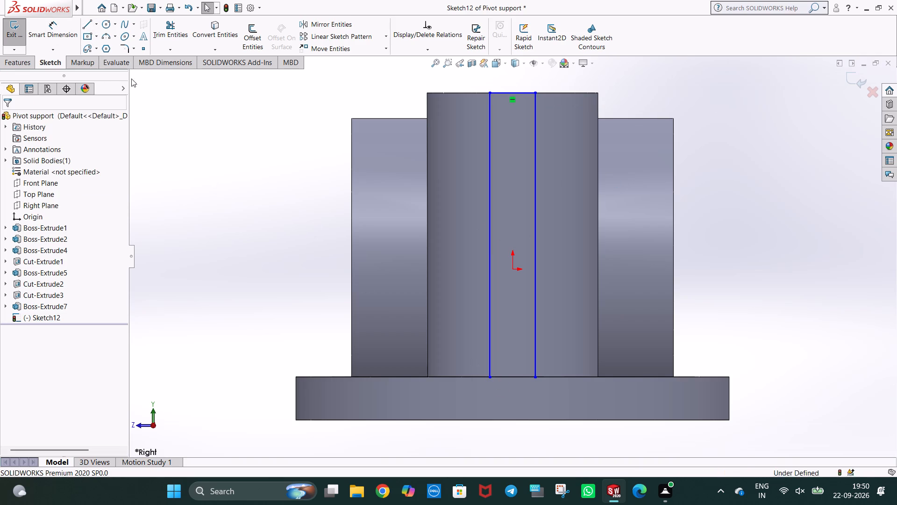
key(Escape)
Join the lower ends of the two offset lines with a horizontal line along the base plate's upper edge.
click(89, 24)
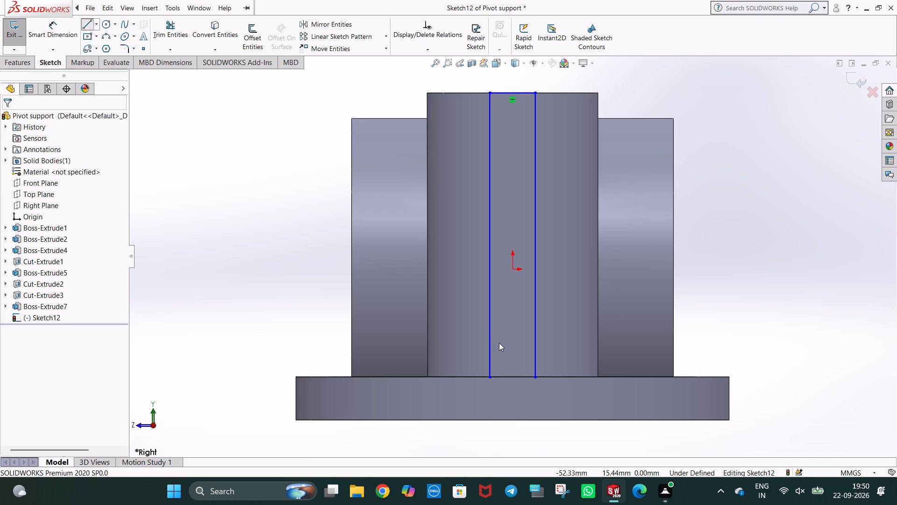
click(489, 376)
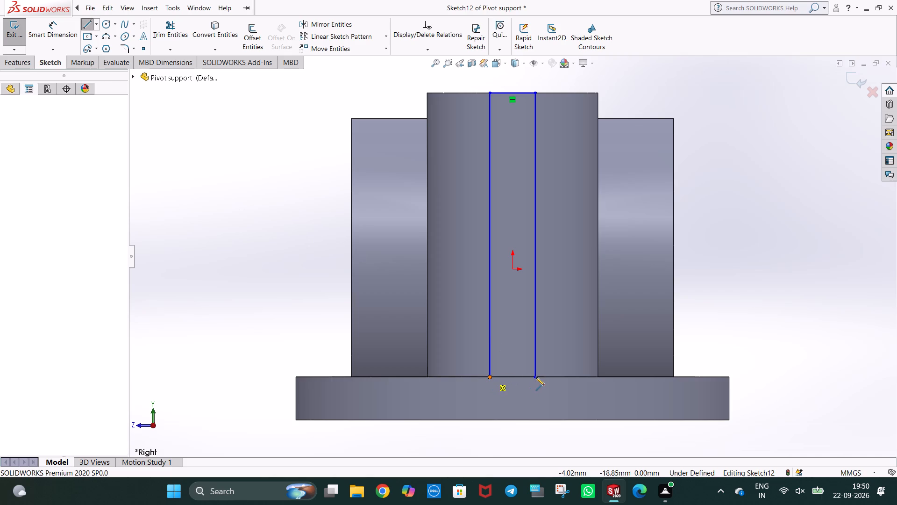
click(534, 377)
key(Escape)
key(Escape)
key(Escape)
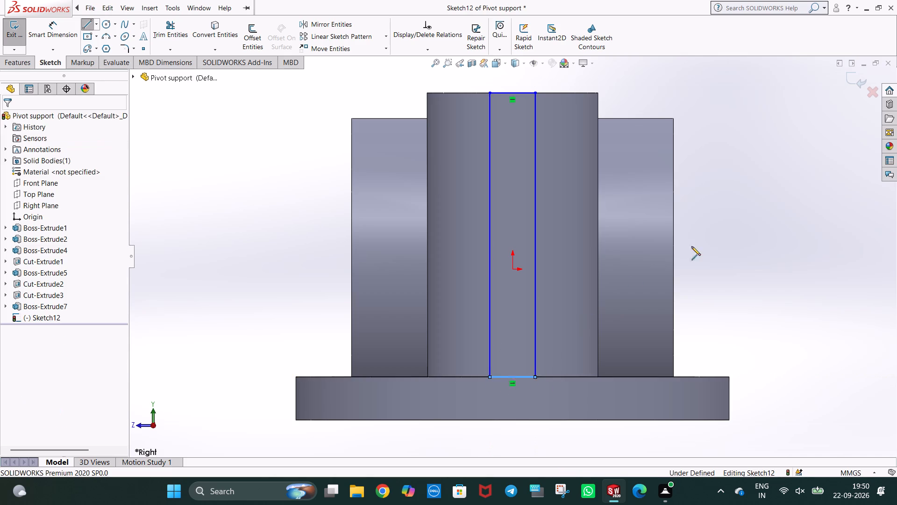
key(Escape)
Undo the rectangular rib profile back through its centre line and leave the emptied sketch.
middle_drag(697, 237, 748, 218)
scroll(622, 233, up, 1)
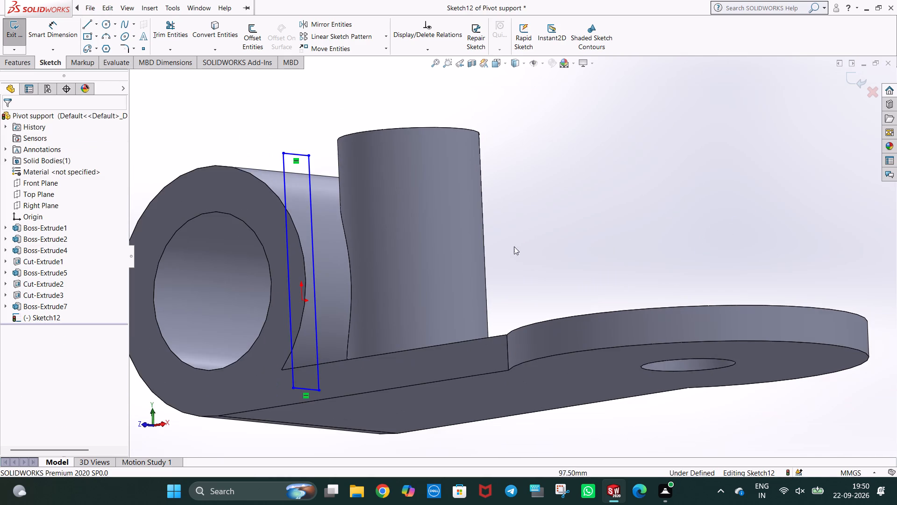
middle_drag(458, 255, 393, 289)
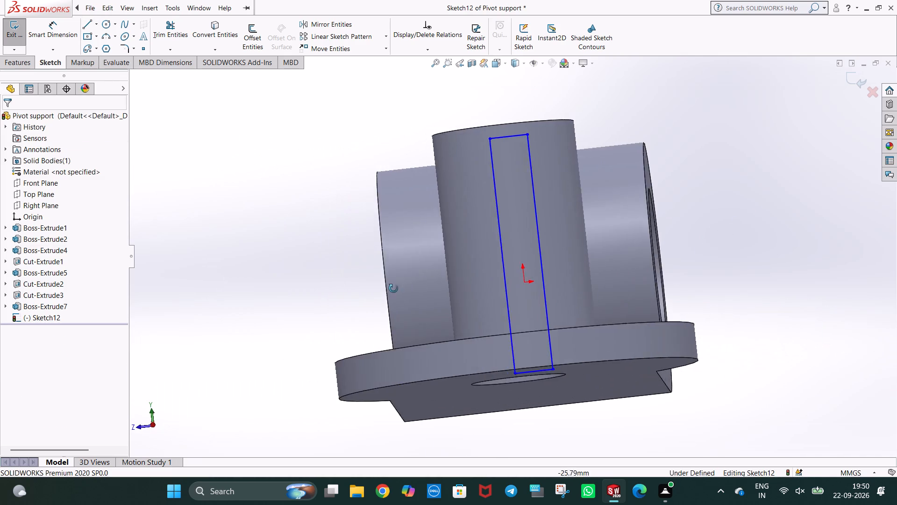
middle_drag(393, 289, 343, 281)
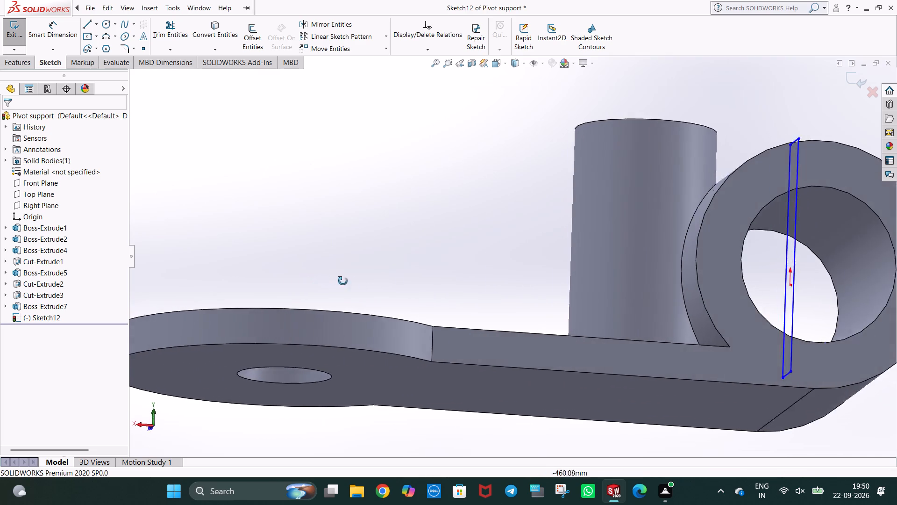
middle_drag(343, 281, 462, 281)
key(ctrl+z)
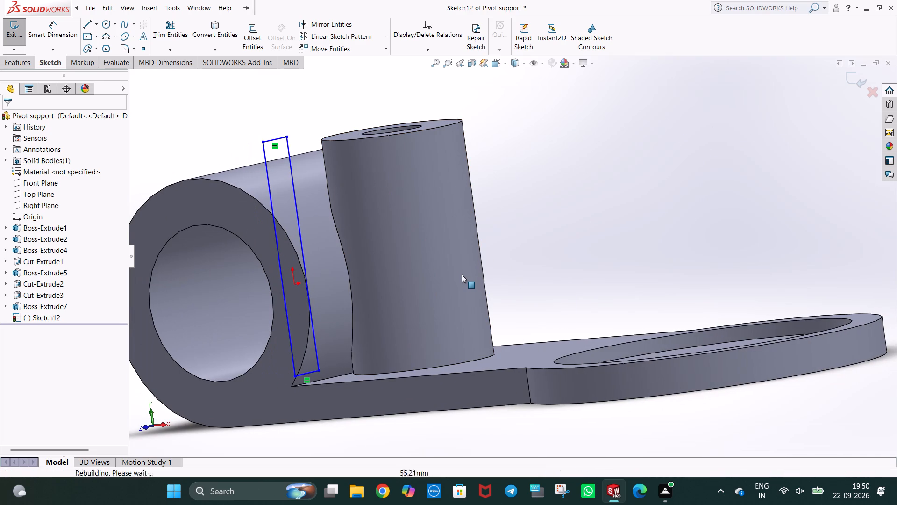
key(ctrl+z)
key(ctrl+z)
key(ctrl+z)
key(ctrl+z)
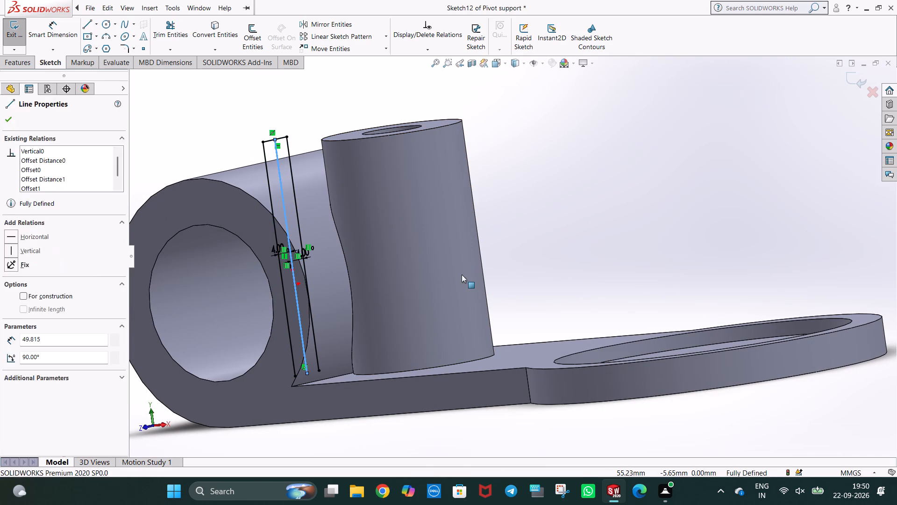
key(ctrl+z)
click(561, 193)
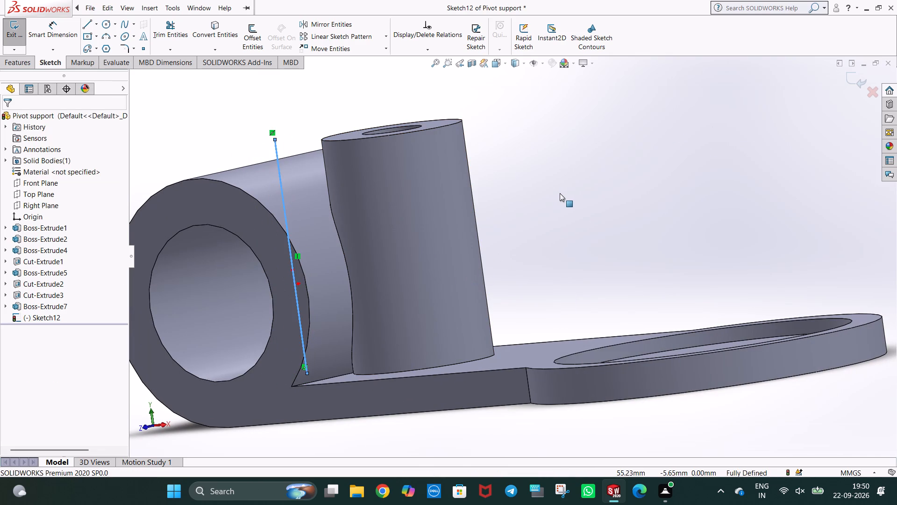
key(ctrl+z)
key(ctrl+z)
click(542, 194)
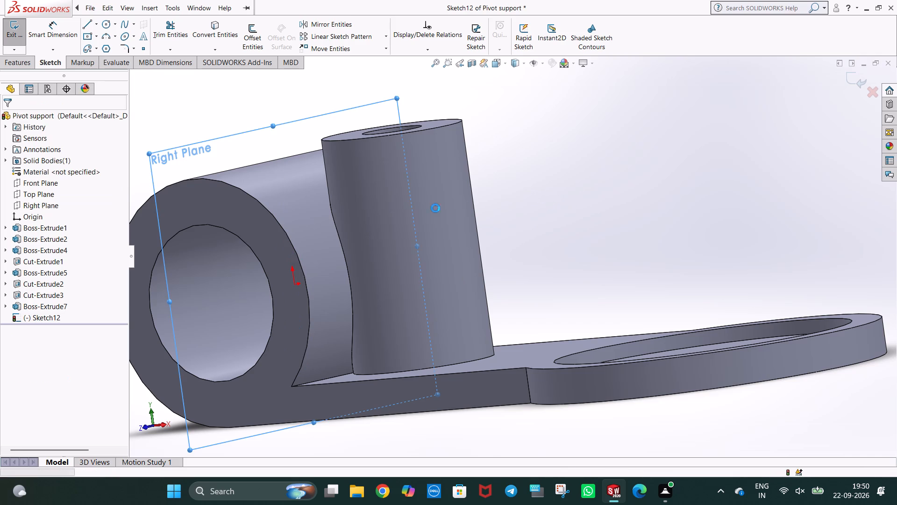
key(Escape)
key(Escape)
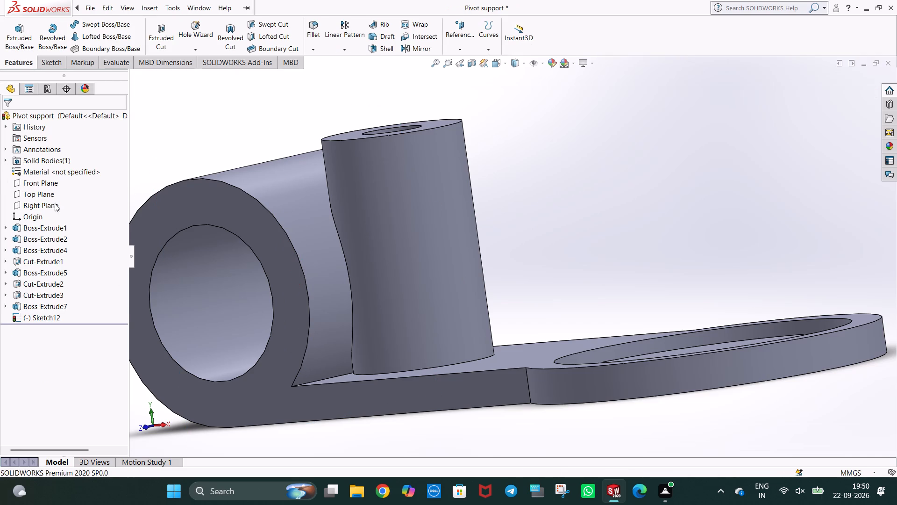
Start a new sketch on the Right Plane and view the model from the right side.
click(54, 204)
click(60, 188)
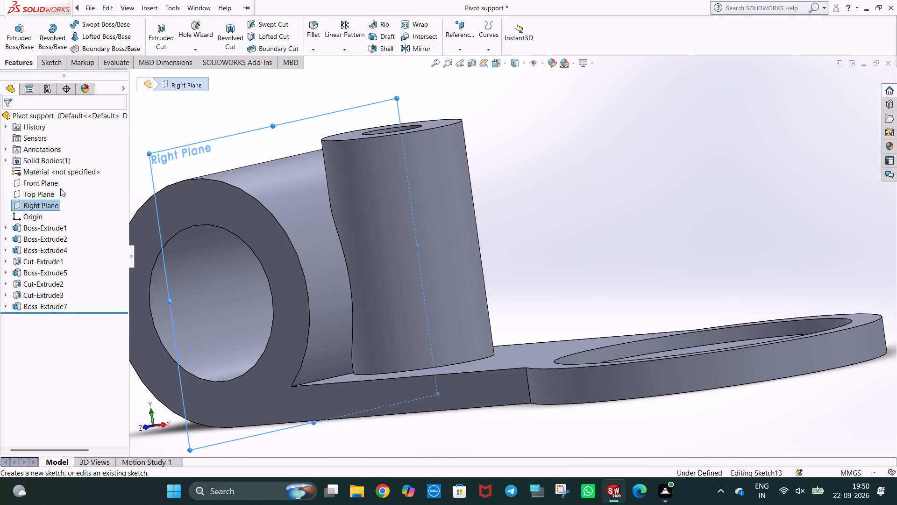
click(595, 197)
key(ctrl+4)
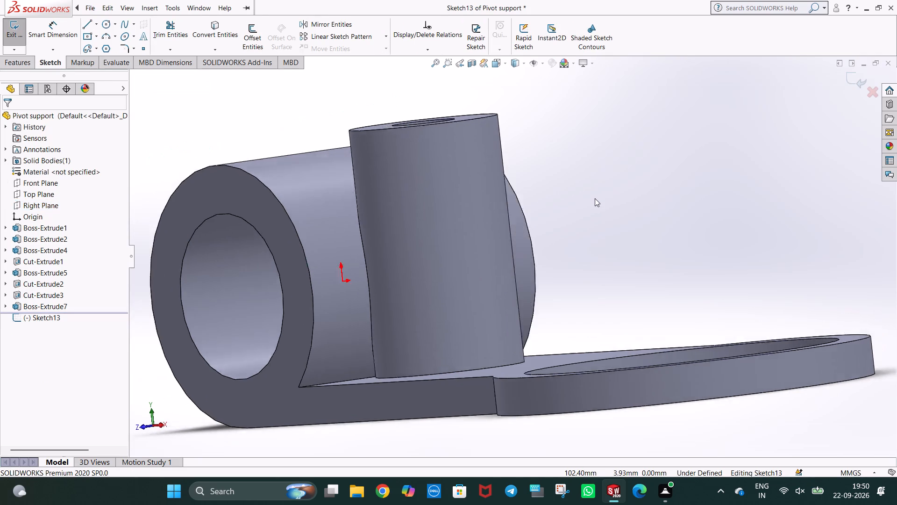
Examine the vertical cylinder and the extrude and cut features that build the part, from above and at an angle.
right_click(547, 211)
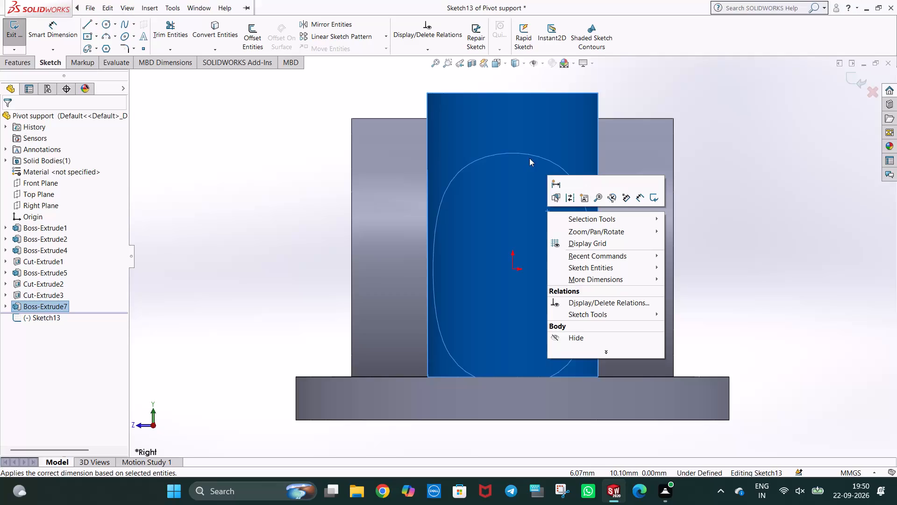
click(748, 115)
click(764, 135)
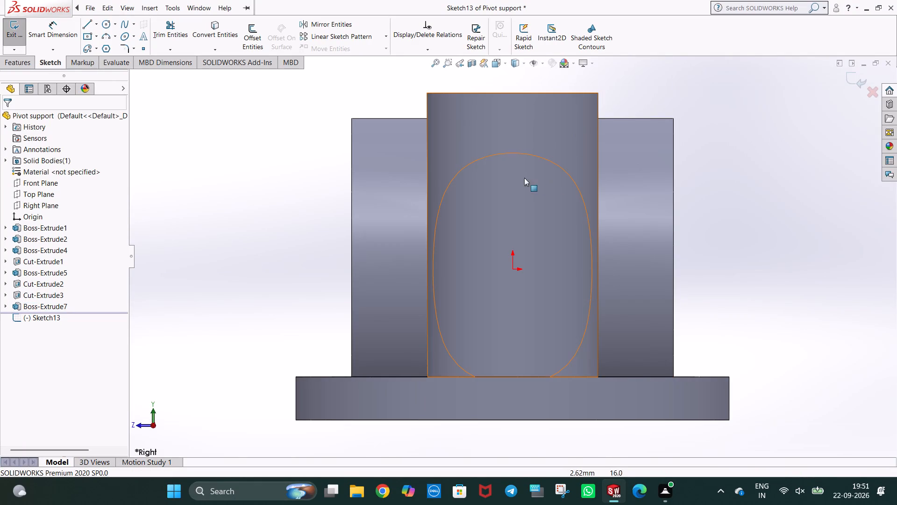
right_click(544, 117)
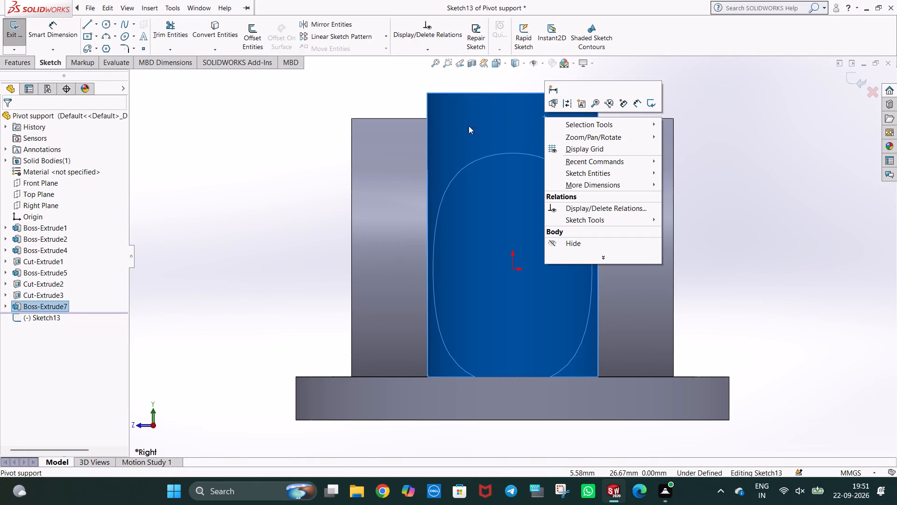
click(62, 306)
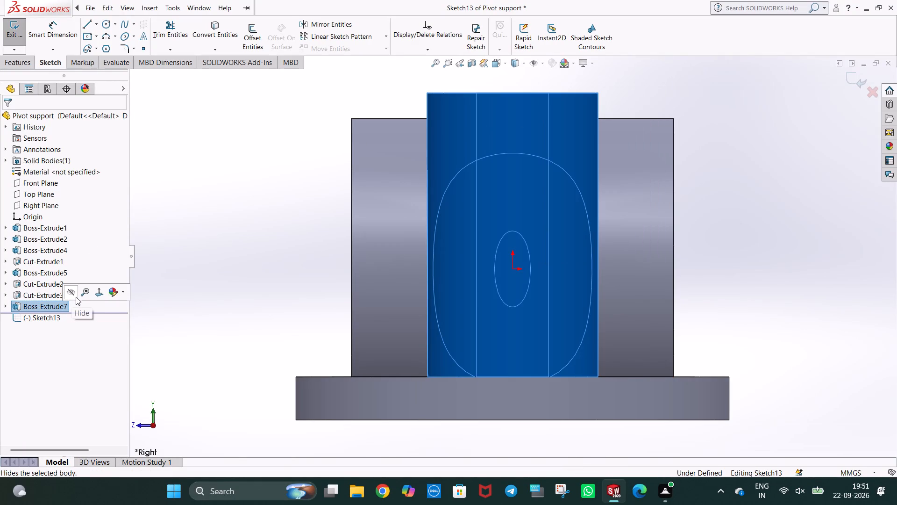
click(96, 295)
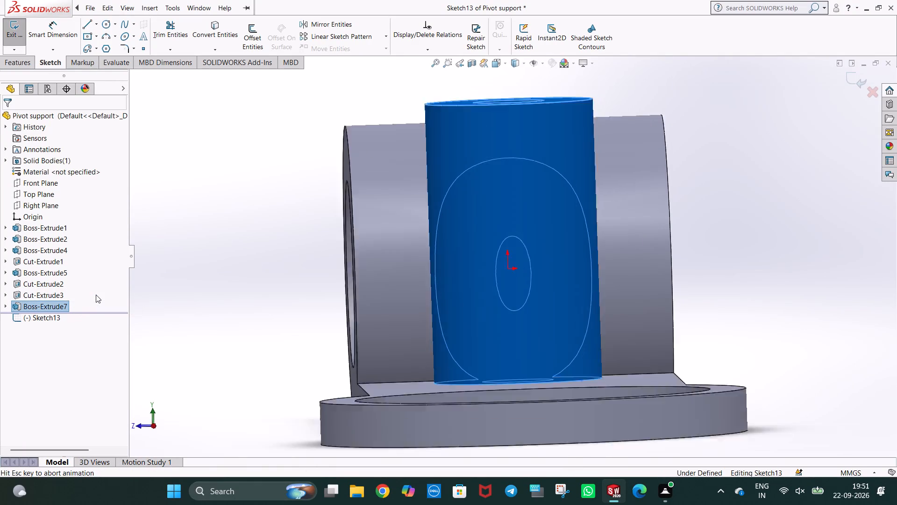
click(62, 296)
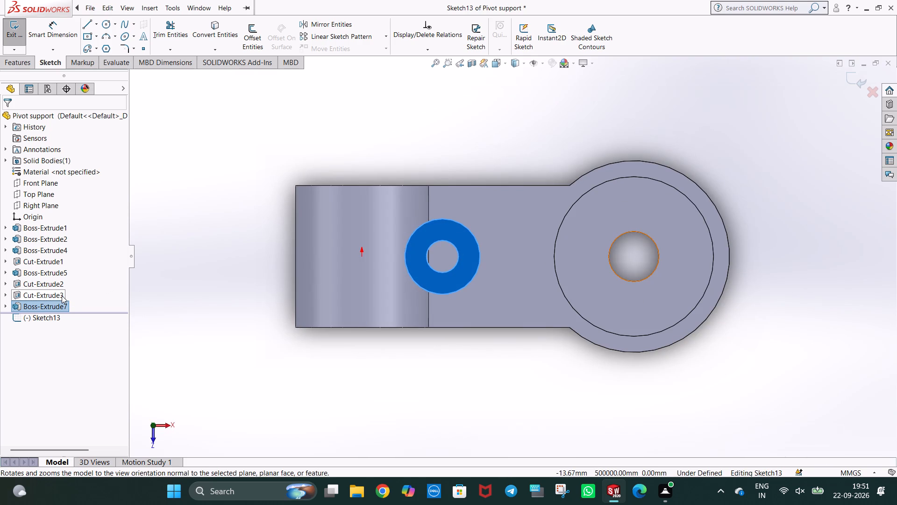
click(54, 261)
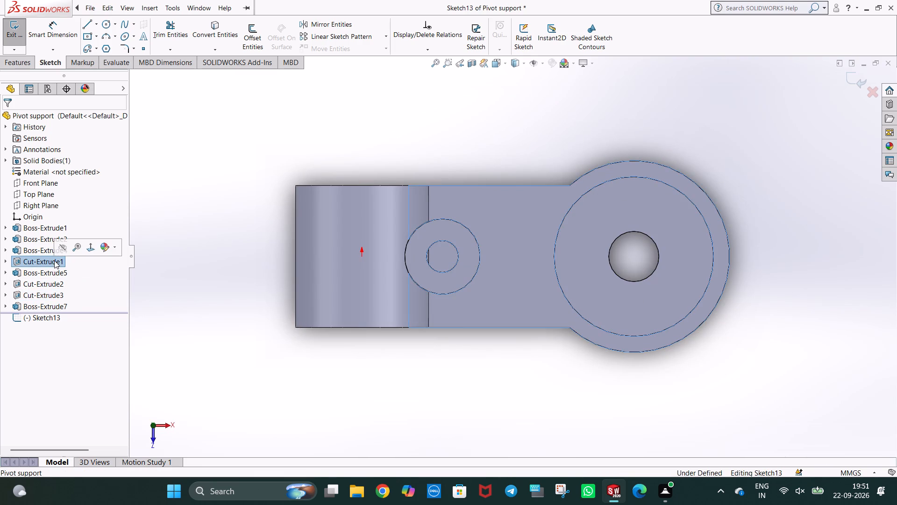
click(37, 248)
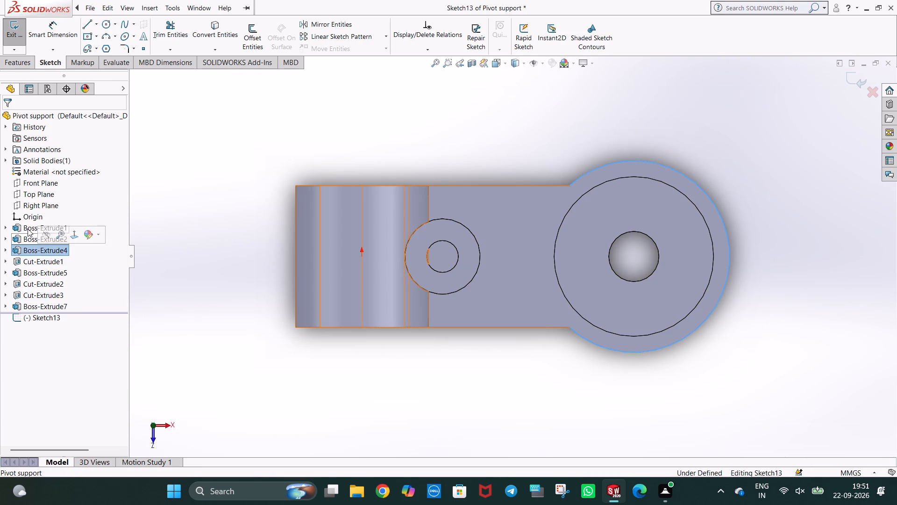
click(28, 229)
click(27, 240)
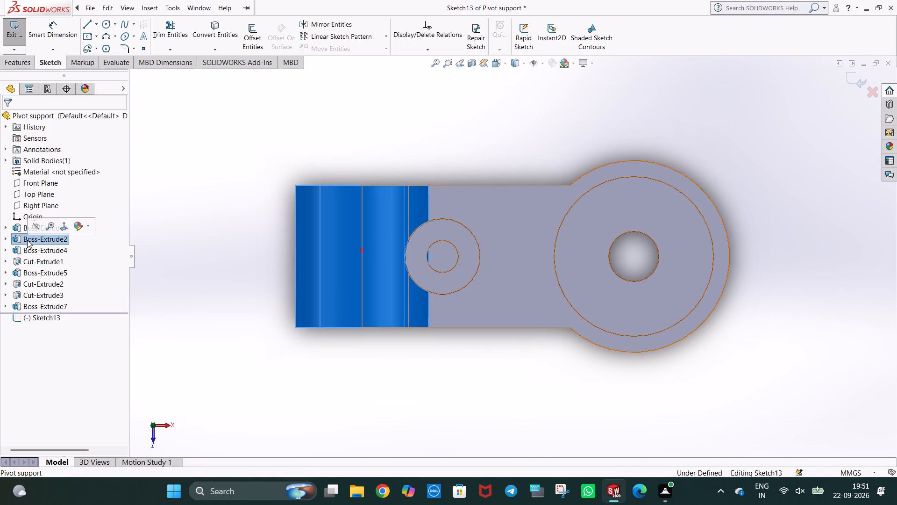
click(28, 252)
click(36, 267)
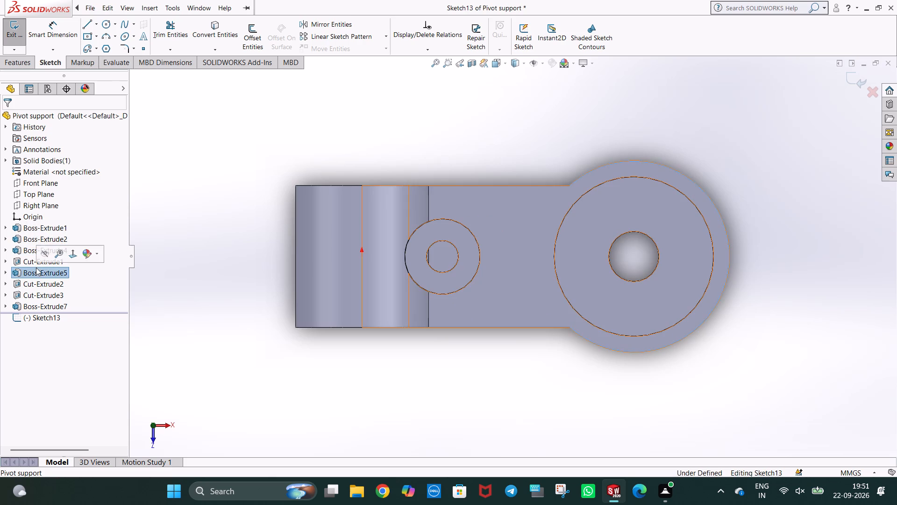
click(27, 262)
middle_drag(616, 418, 570, 308)
middle_drag(562, 309, 558, 281)
click(451, 276)
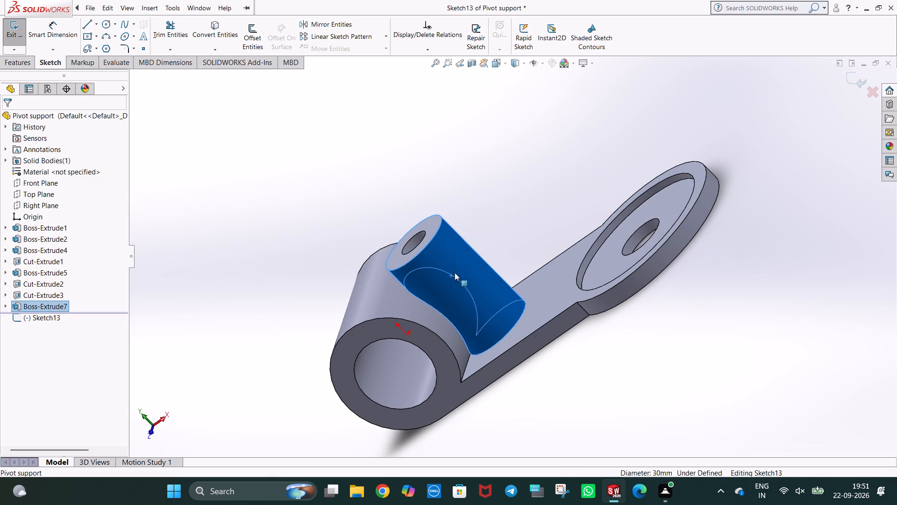
right_click(469, 258)
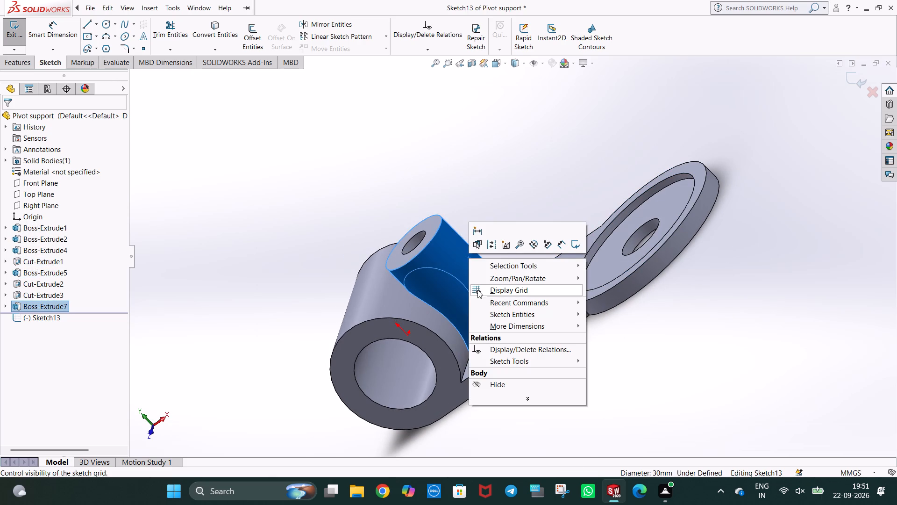
click(434, 175)
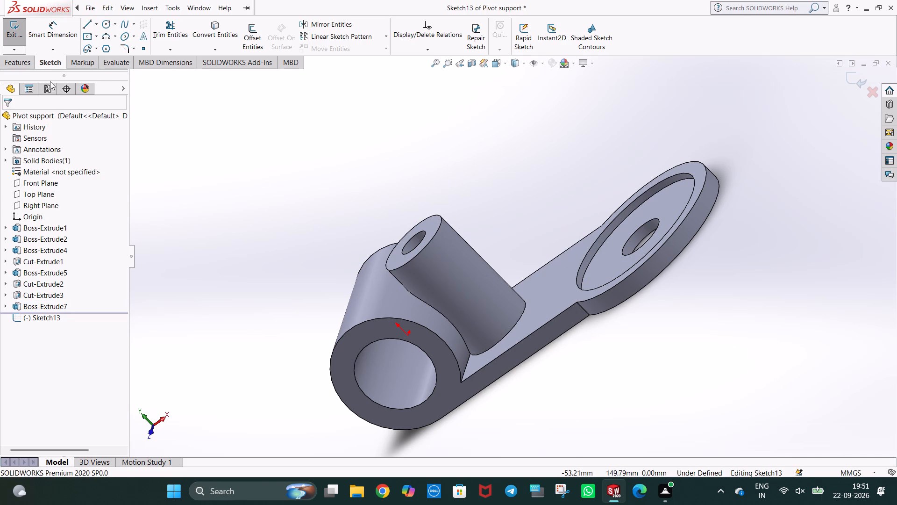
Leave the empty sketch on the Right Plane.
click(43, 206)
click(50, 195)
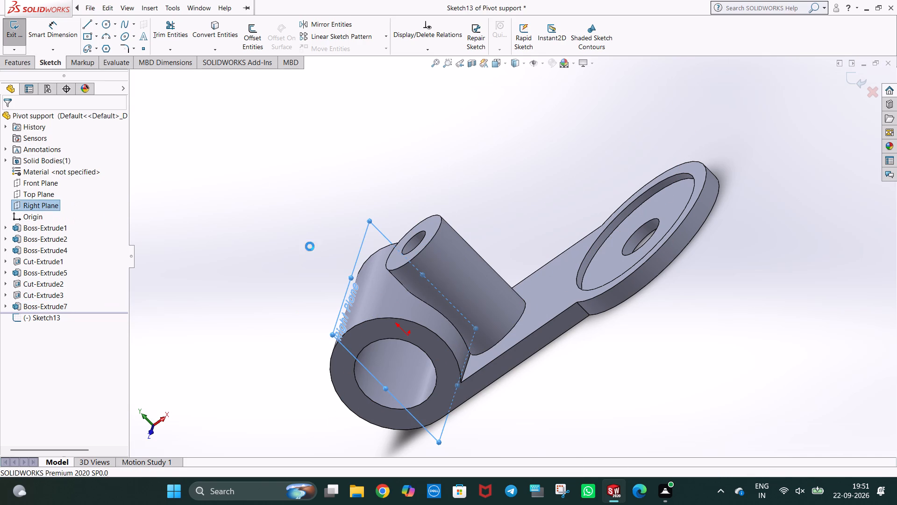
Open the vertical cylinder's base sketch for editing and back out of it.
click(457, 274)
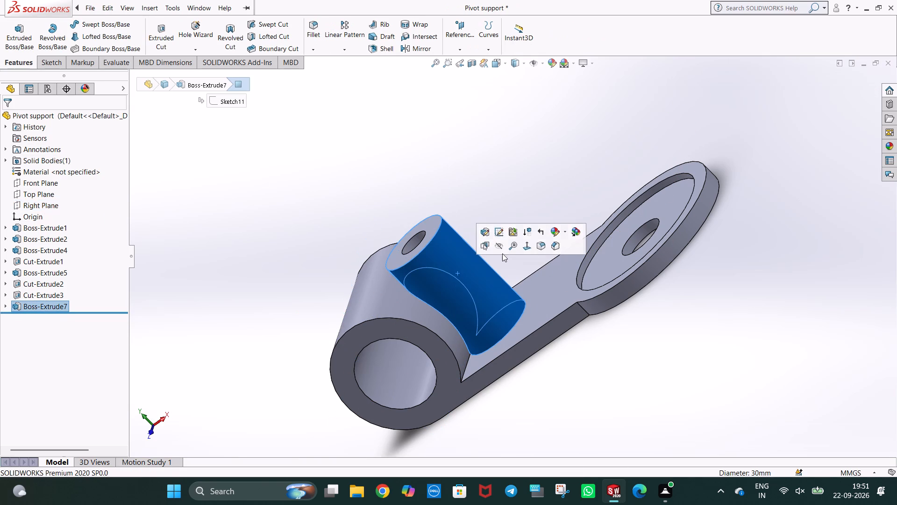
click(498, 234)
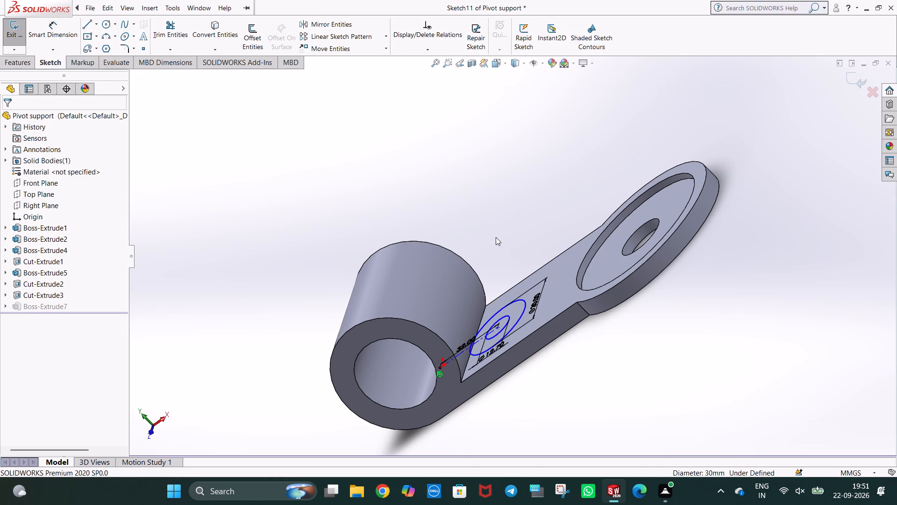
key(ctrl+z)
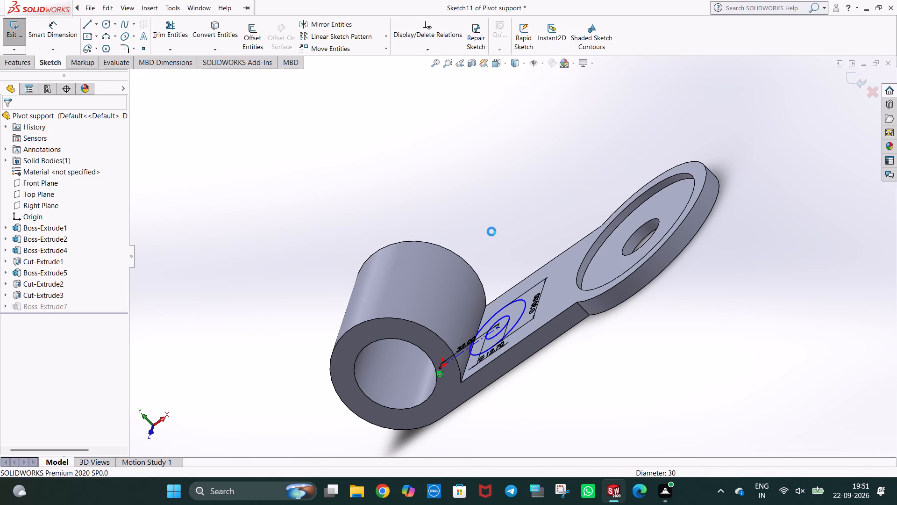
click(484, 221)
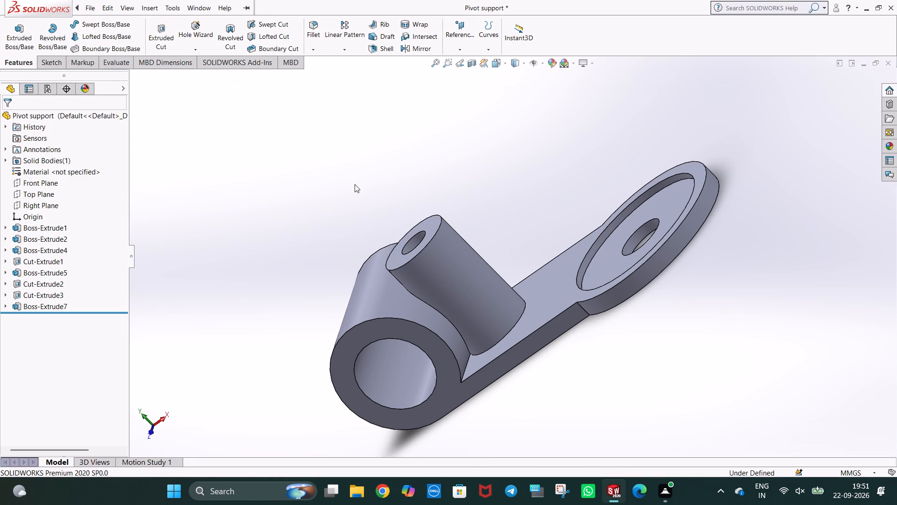
Save the Pivot support part.
key(ctrl+s)
Close the application after a last look around the saved part.
key(ctrl+8)
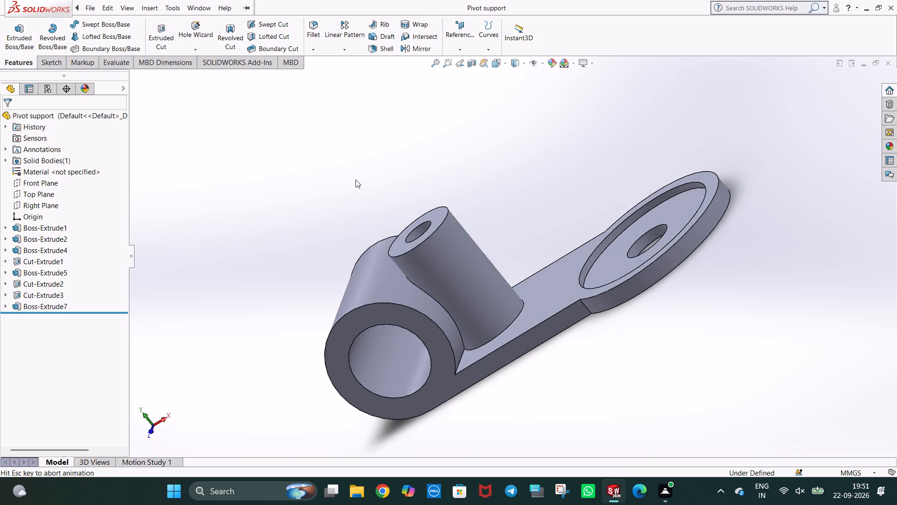
middle_drag(533, 194, 467, 212)
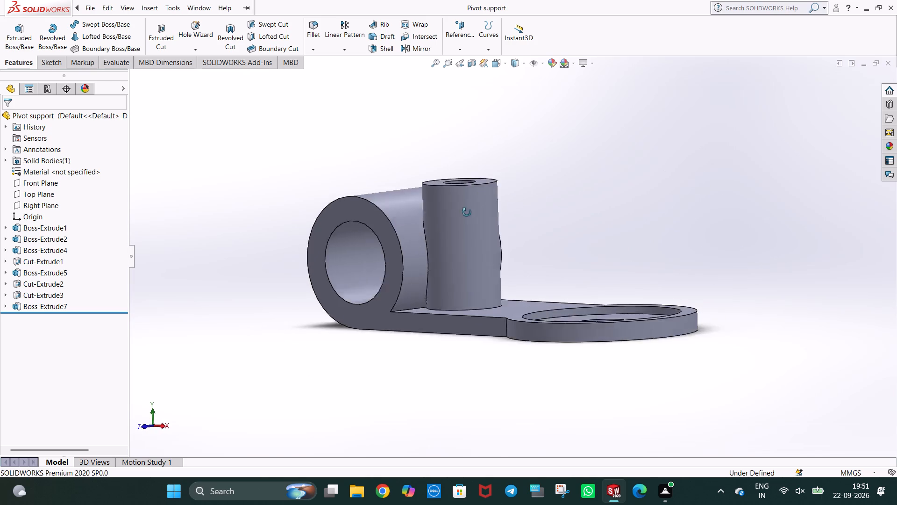
middle_drag(467, 212, 466, 214)
click(890, 6)
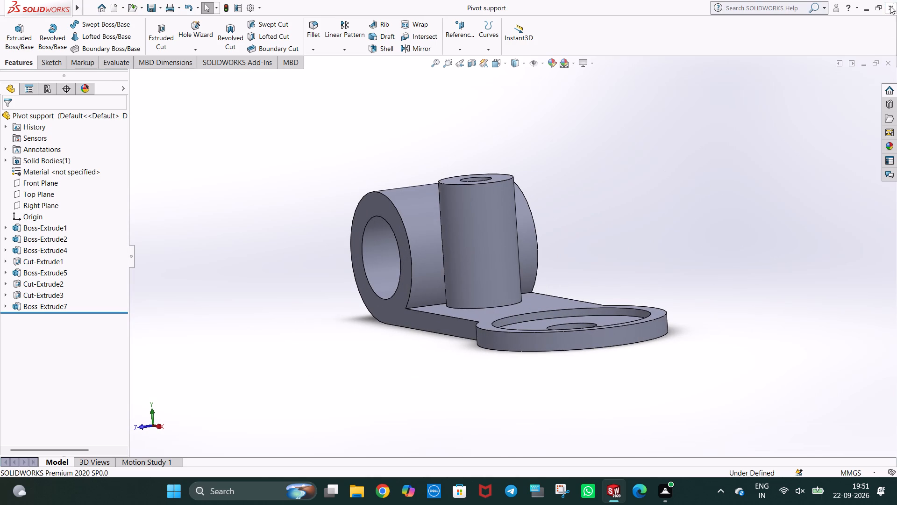